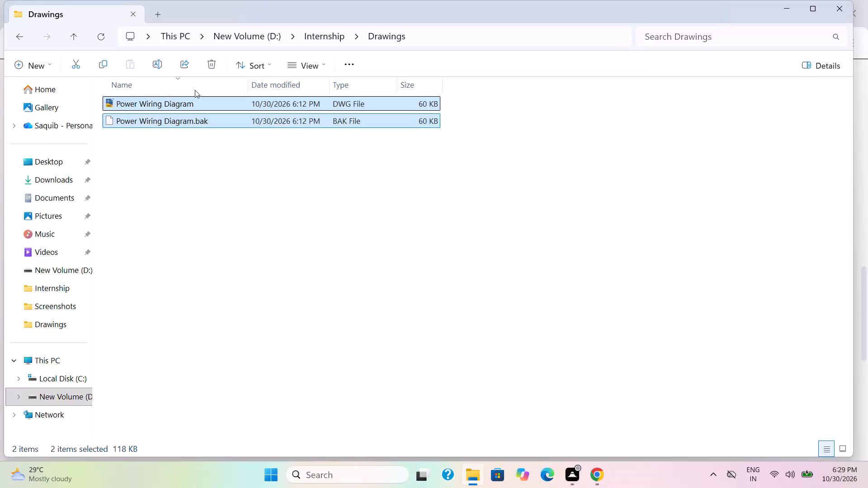
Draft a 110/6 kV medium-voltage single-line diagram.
Delete the Power Wiring Diagram drawing and its .bak backup file from the Drawings folder.
left_click(209, 63)
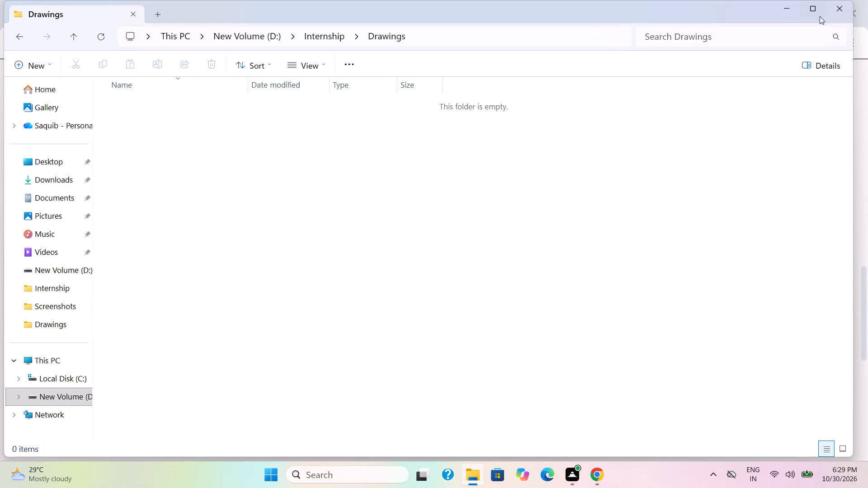
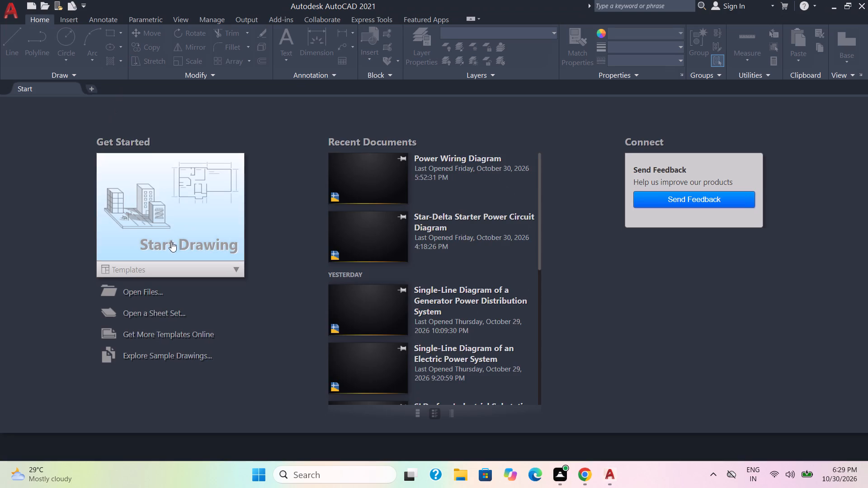
Start a new blank drawing.
left_click(145, 211)
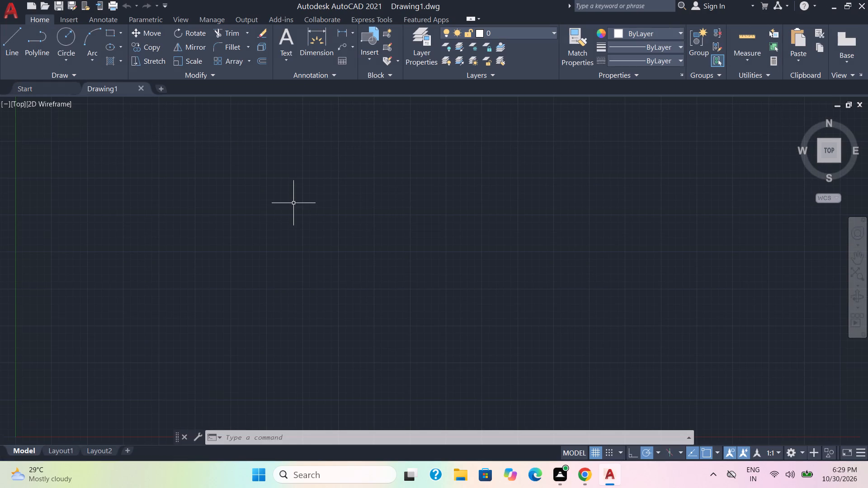
Turn on command history logging with the LOGFILEON command.
type("logfile")
key("o")
key("m")
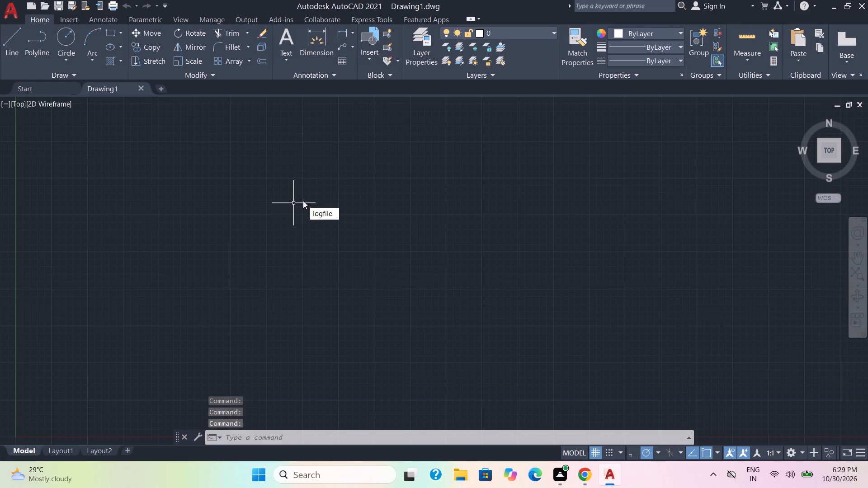
left_click(369, 229)
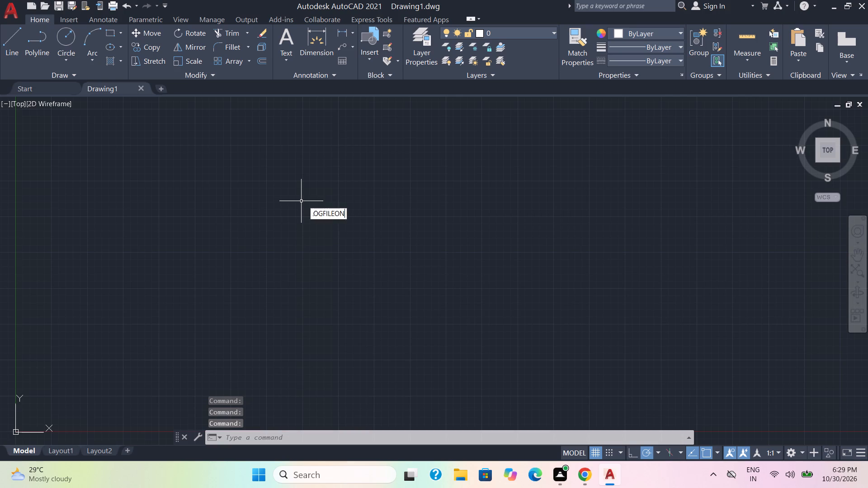
Set the drawing units' length precision to 0.
key("u")
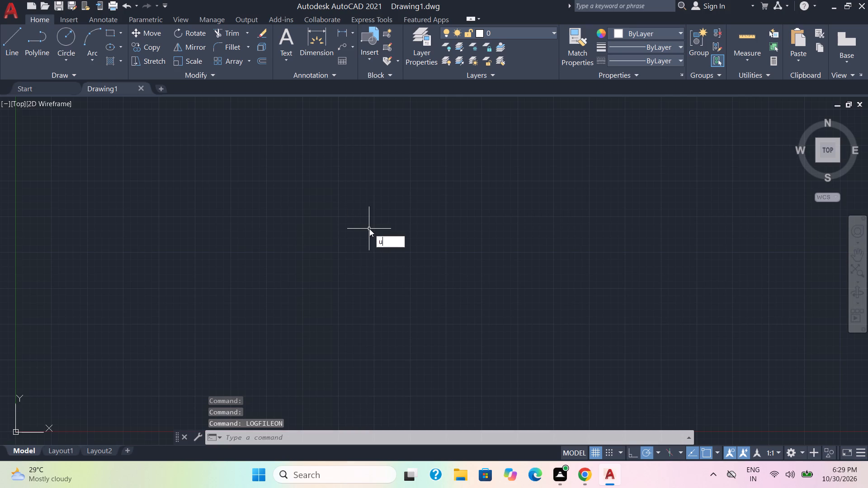
key("n")
key("Return")
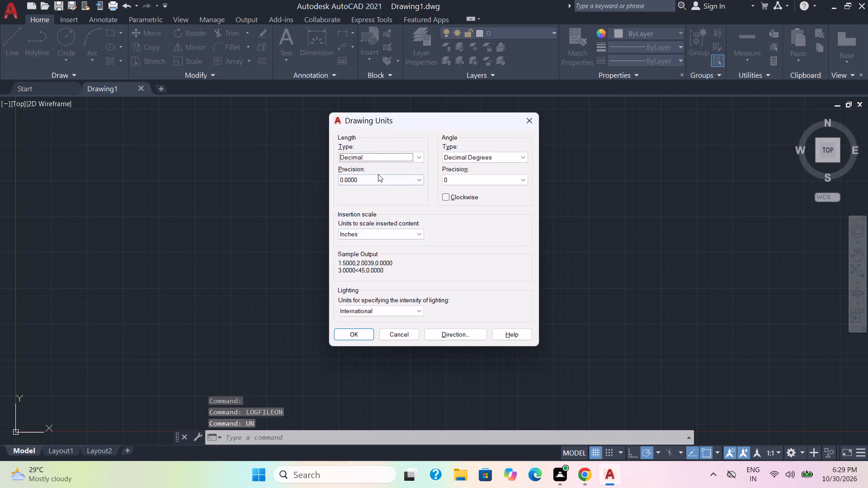
left_click(379, 177)
left_click(373, 187)
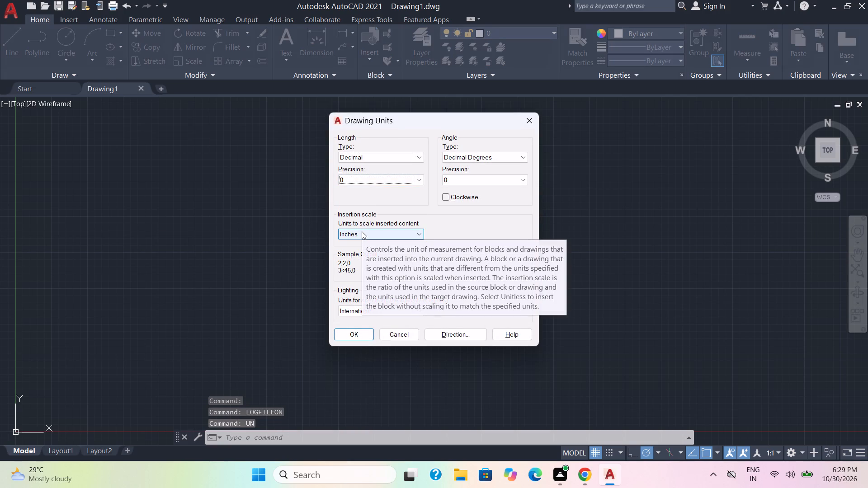
left_click(342, 333)
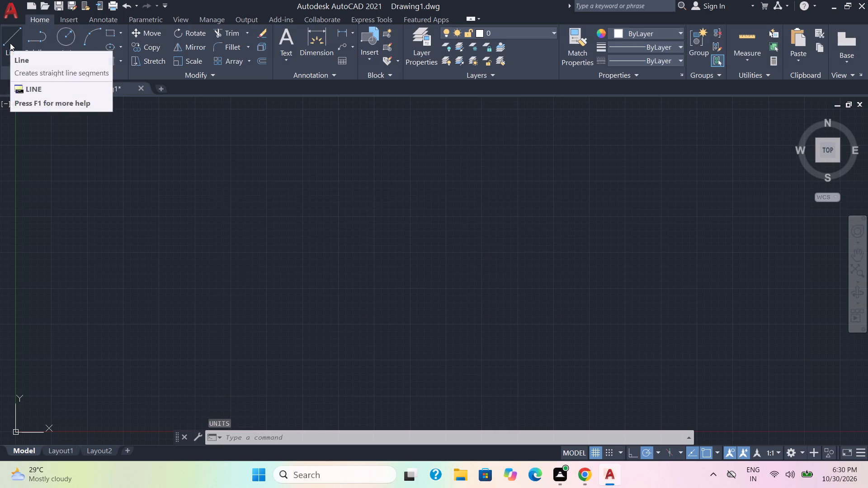
Draw a circle with a radius of about 1 near the top middle of the drawing area.
left_click(63, 39)
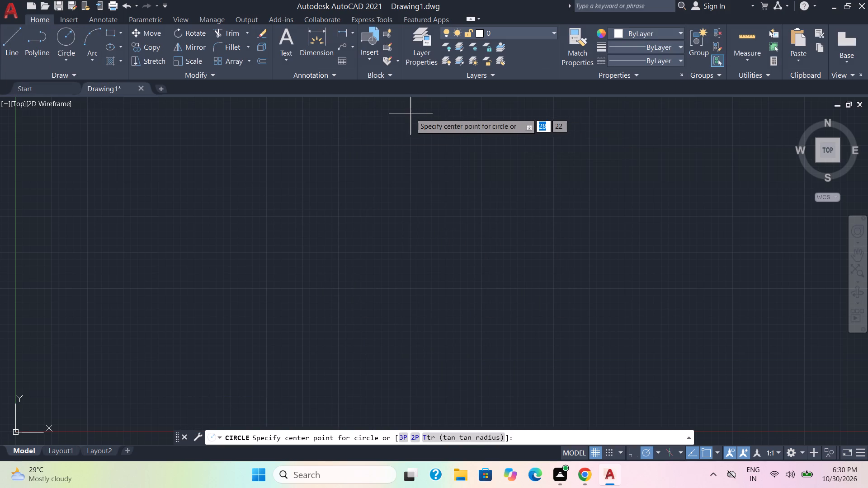
left_click(402, 128)
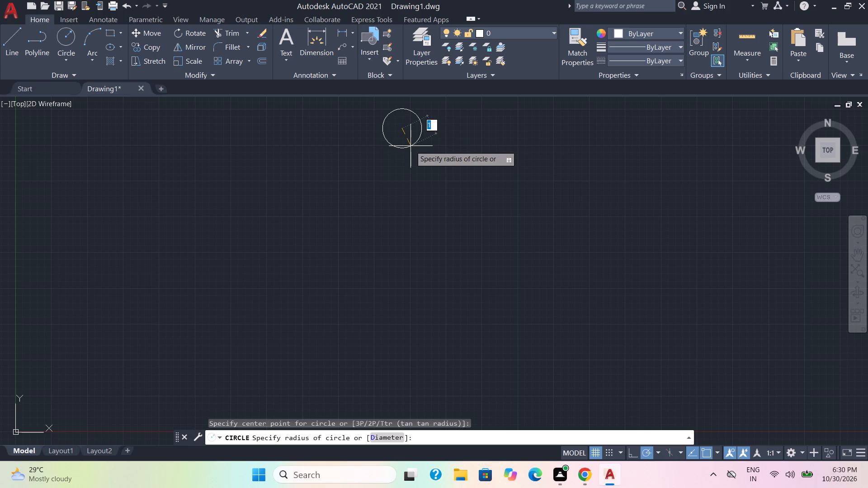
left_click(410, 146)
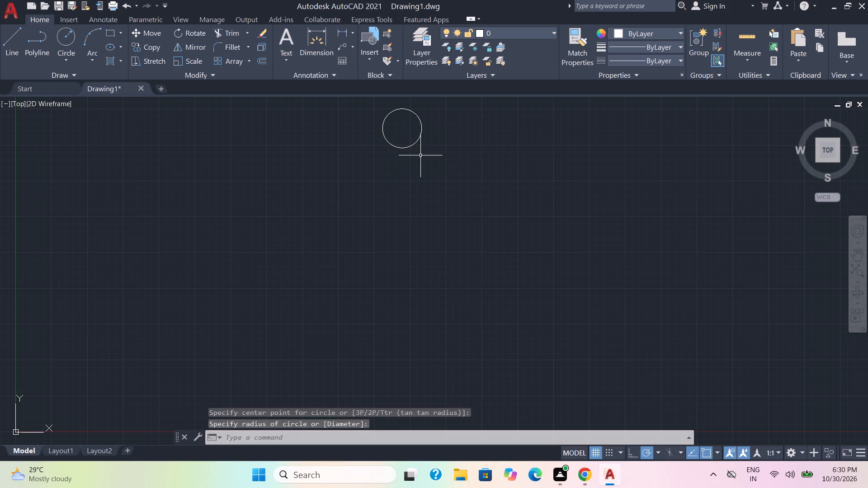
Draw a line about 3 units down from the circle's bottom point, continuing about 2 units horizontally to the right.
left_click(3, 42)
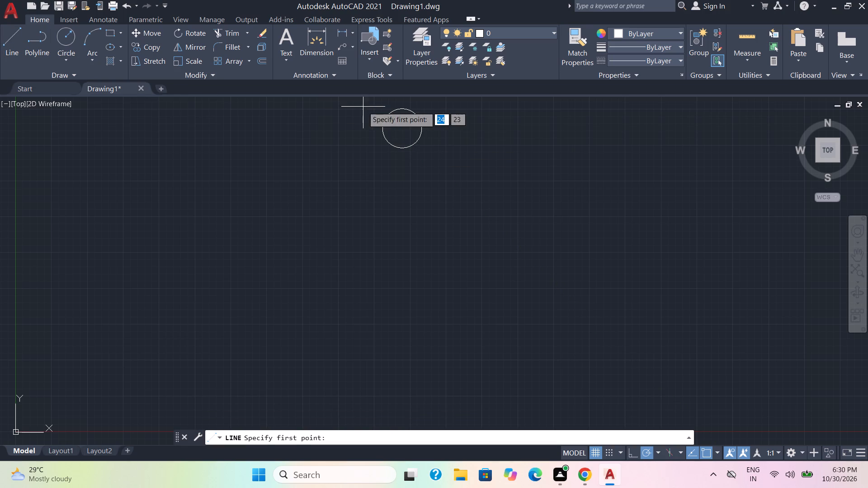
left_click(405, 151)
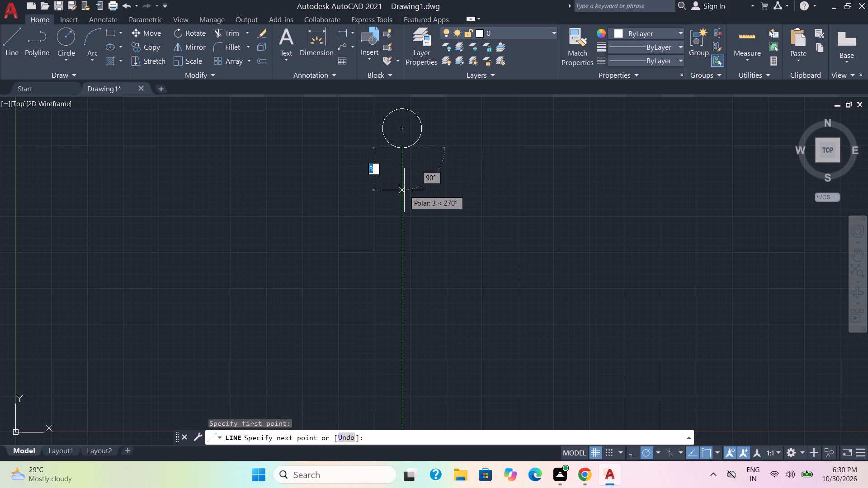
left_click(404, 190)
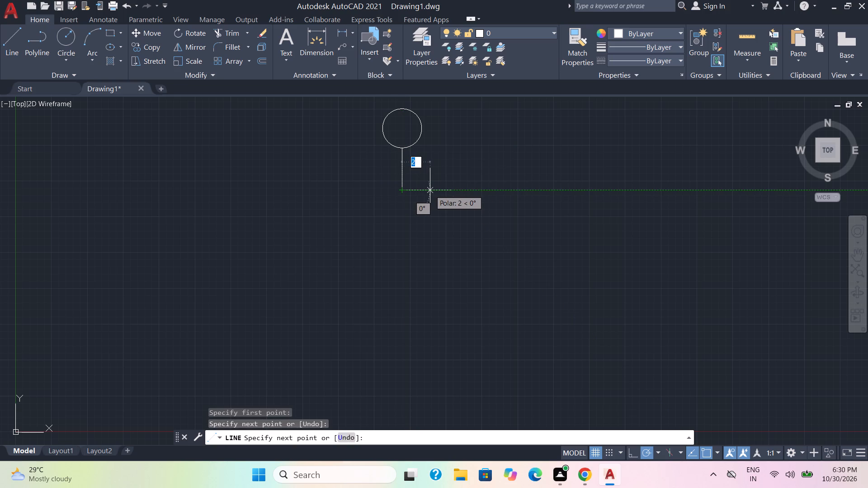
left_click(430, 190)
key("space")
Mirror the short horizontal line about the vertical line's axis, keeping the source object.
left_click(433, 200)
left_click(411, 178)
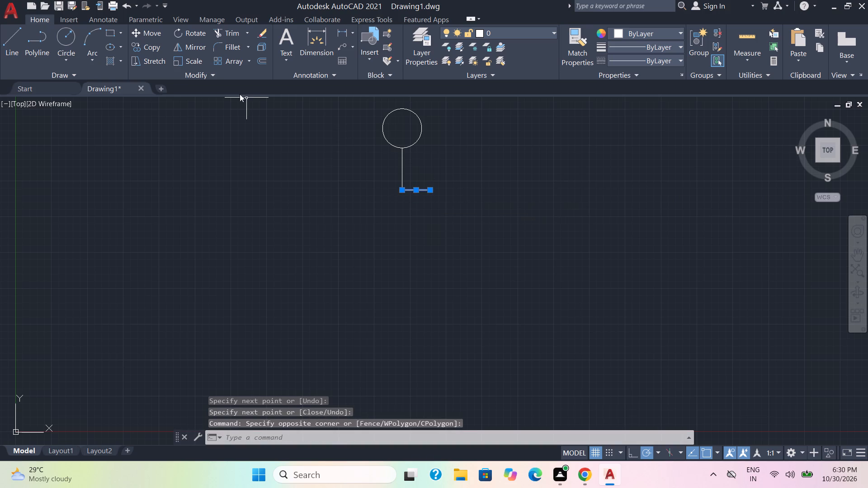
left_click(188, 46)
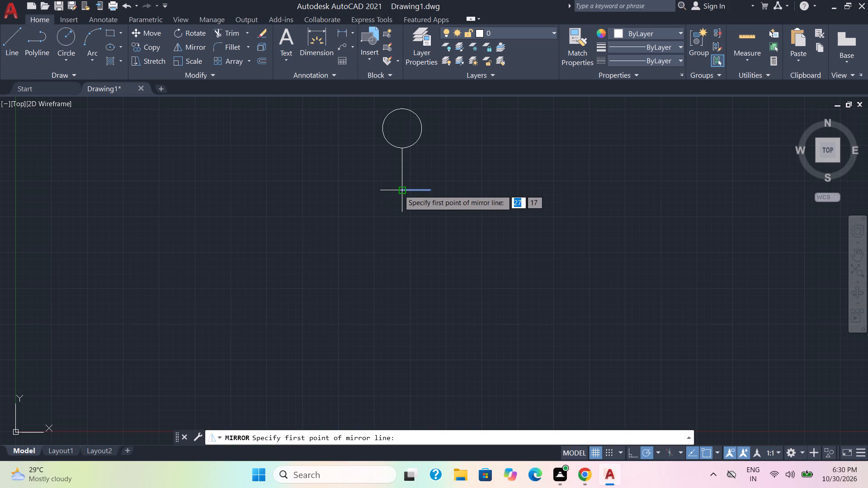
left_click(400, 190)
left_click(403, 212)
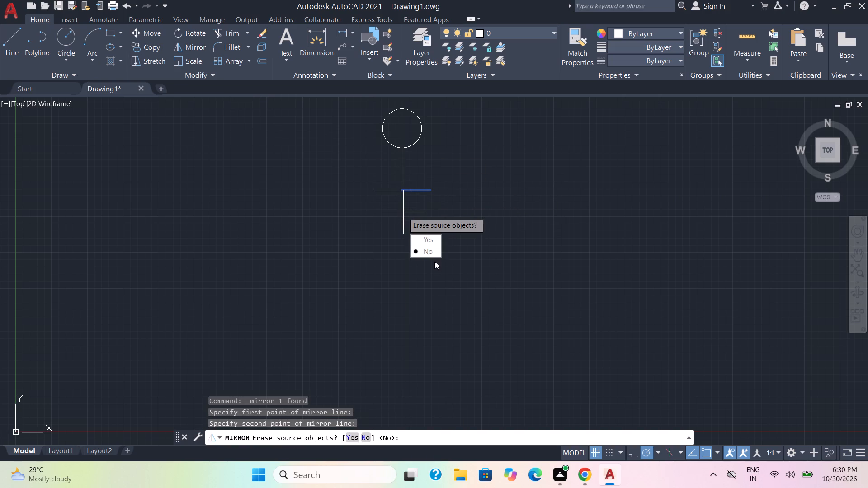
left_click_drag(434, 252, 403, 212)
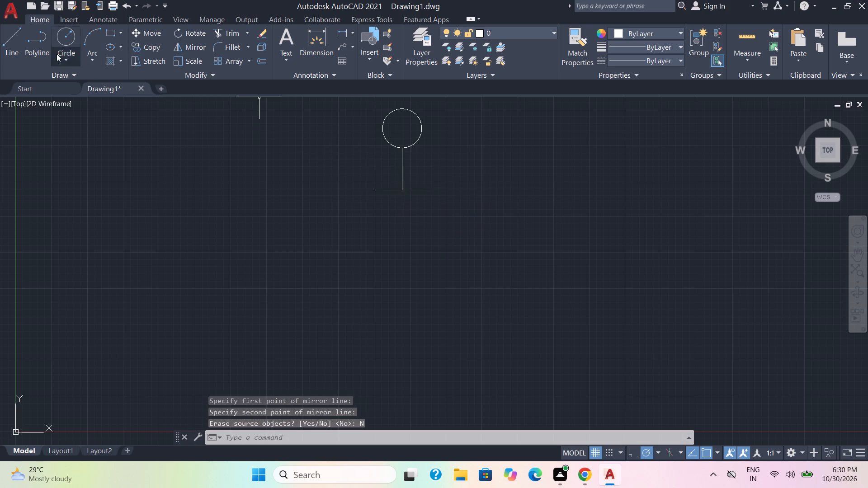
Draw a vertical line about 2 units down from the midpoint of the horizontal crossbar.
left_click(9, 54)
left_click(399, 188)
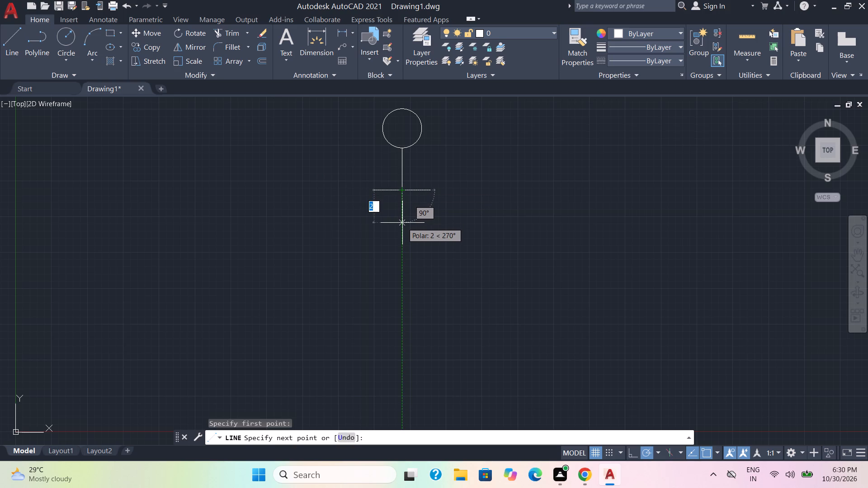
left_click(401, 215)
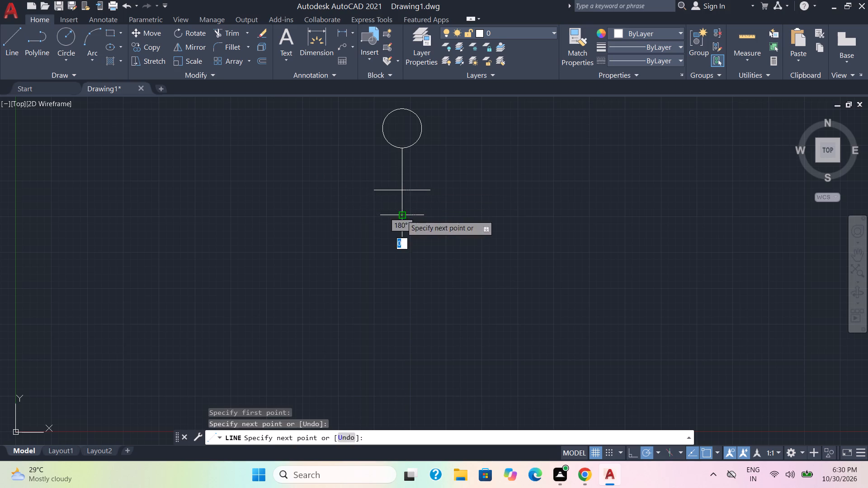
key("Escape")
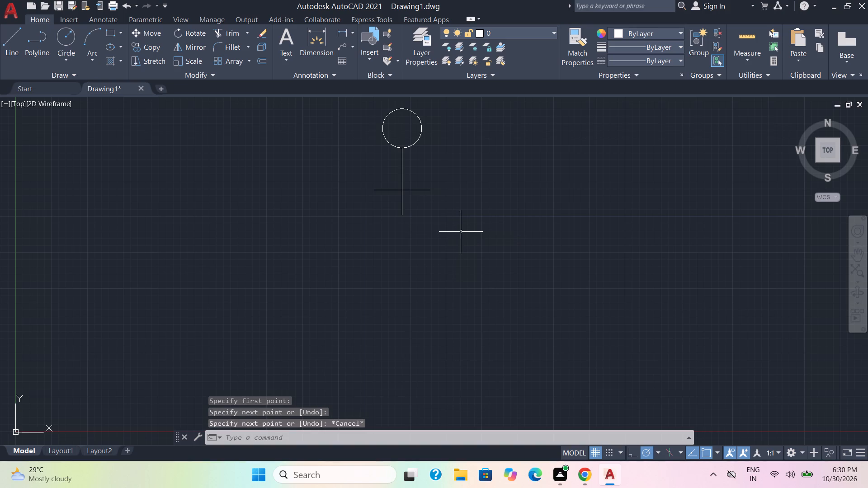
Copy the circle by its top point to the vertical line's lower end and again about 10 units below the original, overlapping the first copy.
left_click(421, 131)
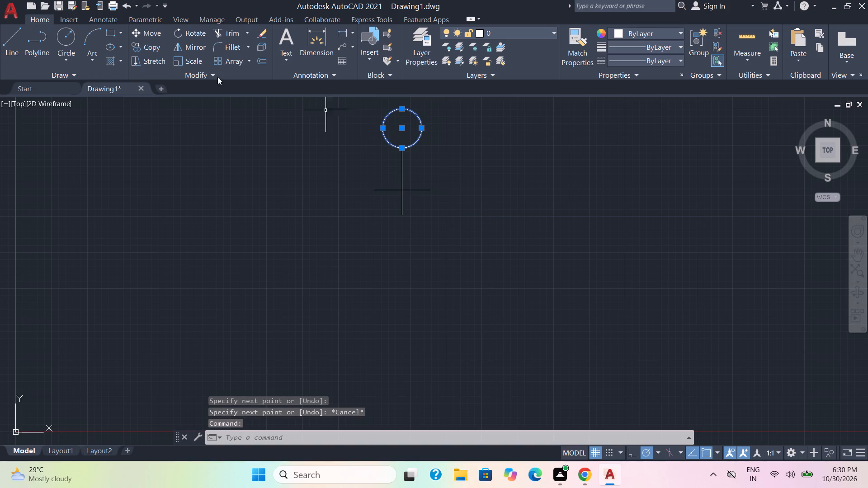
left_click(151, 49)
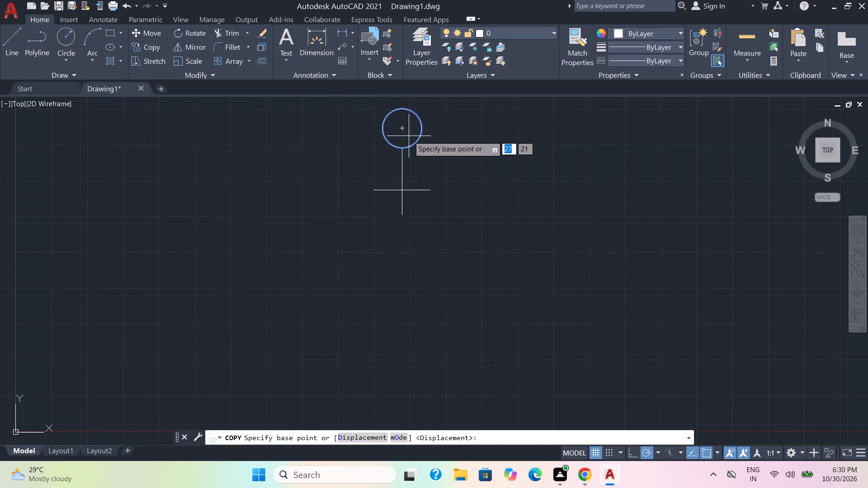
left_click(404, 109)
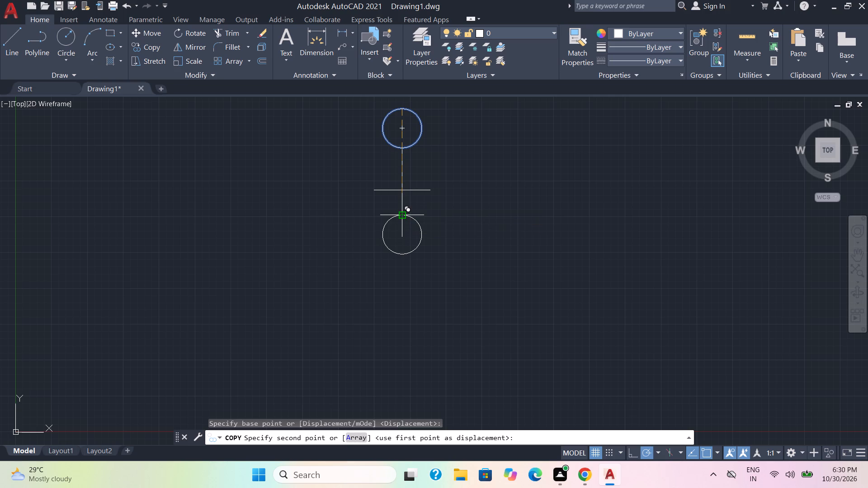
left_click(403, 212)
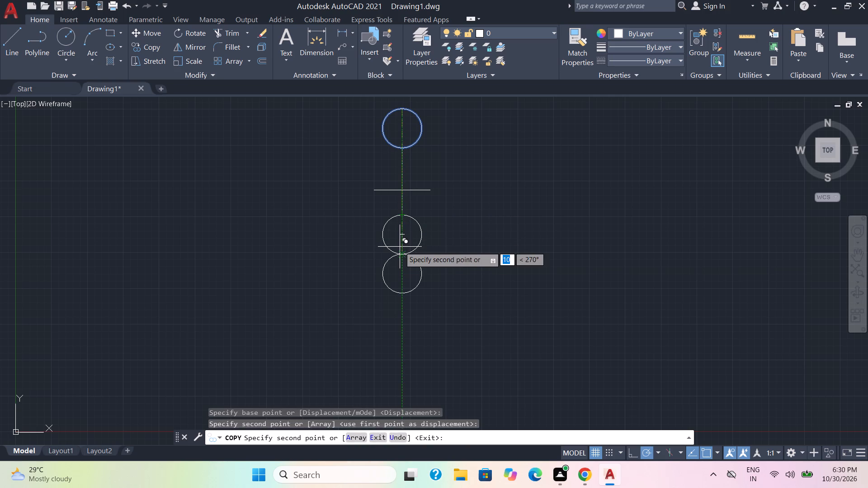
scroll(400, 245, "up", 3)
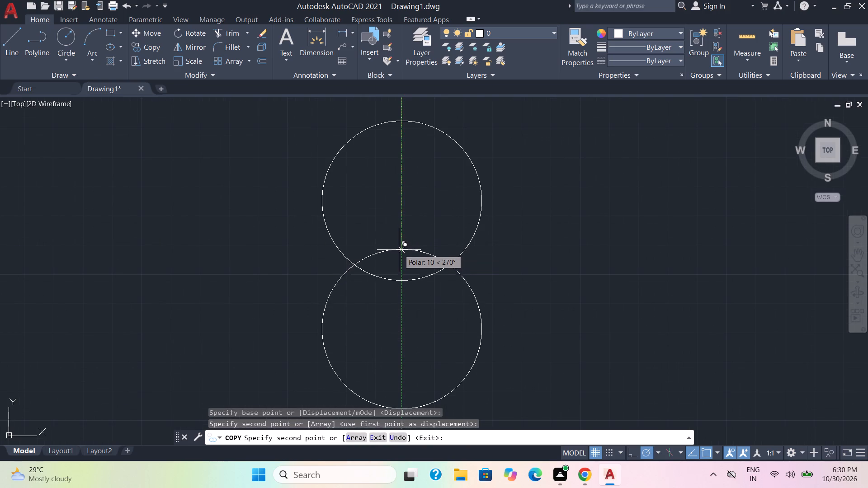
left_click(399, 250)
scroll(429, 241, "down", 2)
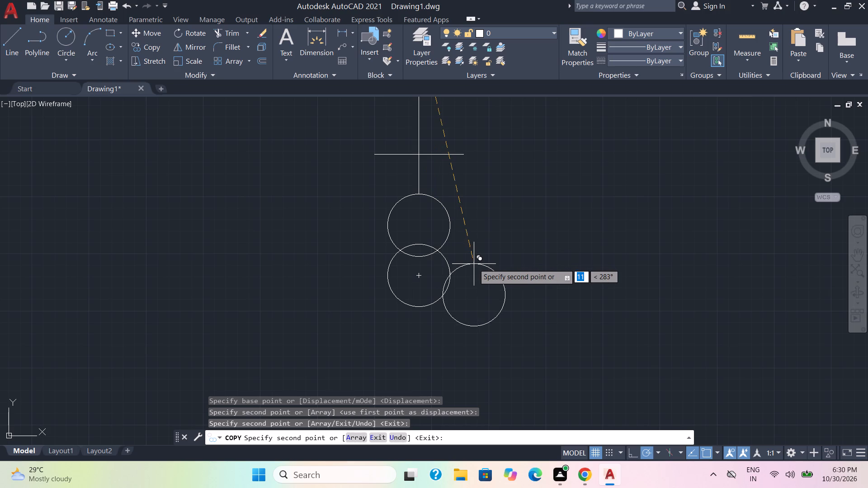
key("Escape")
Draw a 3-sided polygon centred in the lowest circle, circumscribed about a circle with a radius of about 1.
scroll(486, 273, "down", 1)
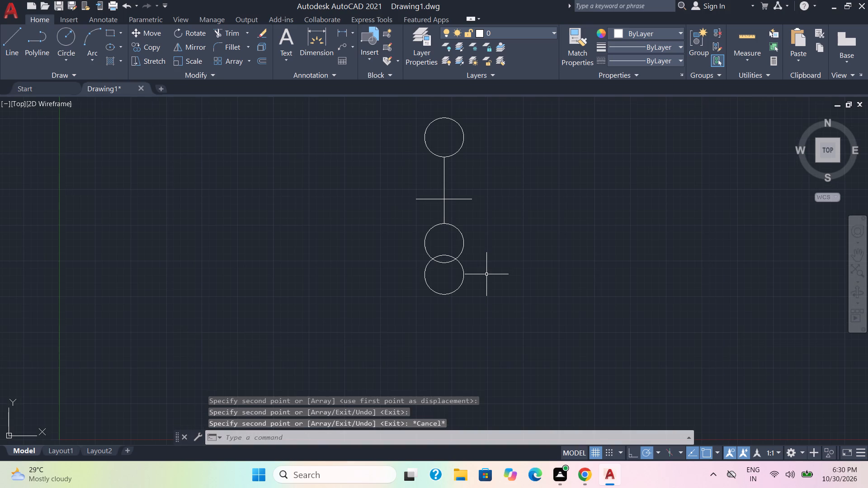
middle_click_drag(486, 274, 432, 232)
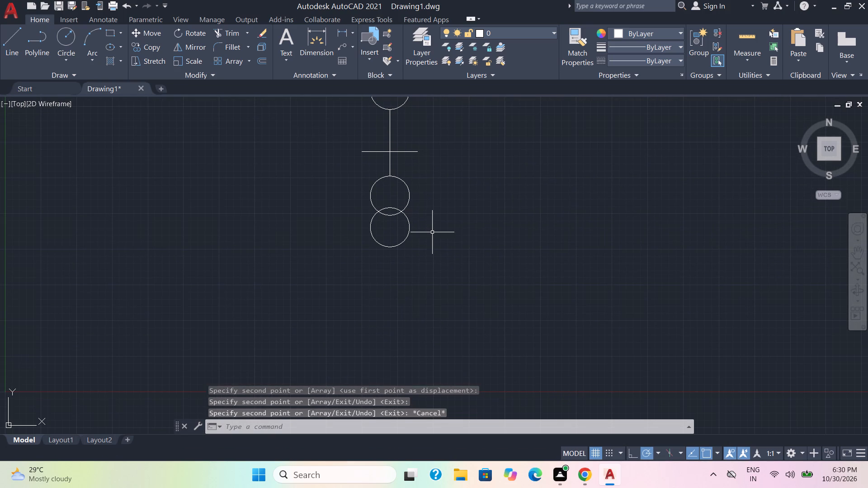
left_click(120, 31)
left_click(123, 74)
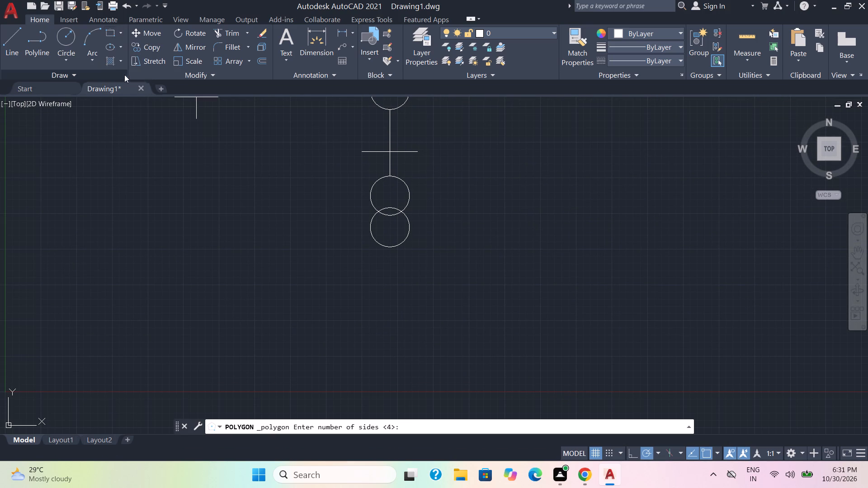
key("3")
key("Return")
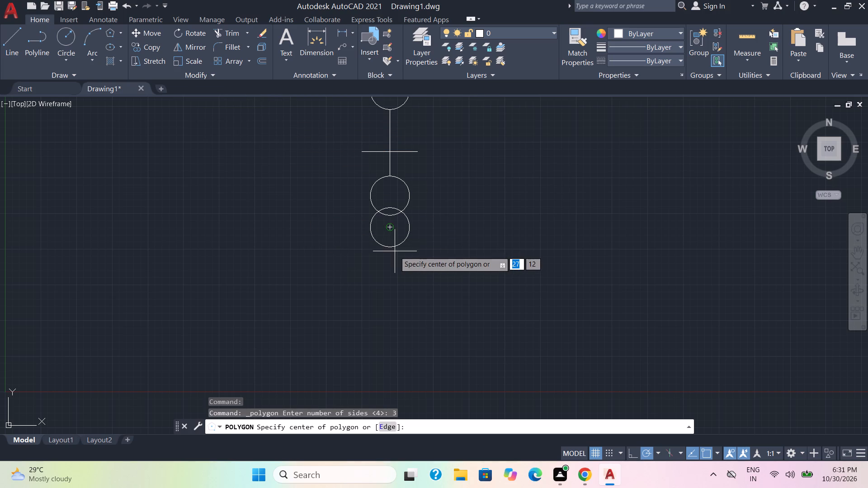
left_click(391, 230)
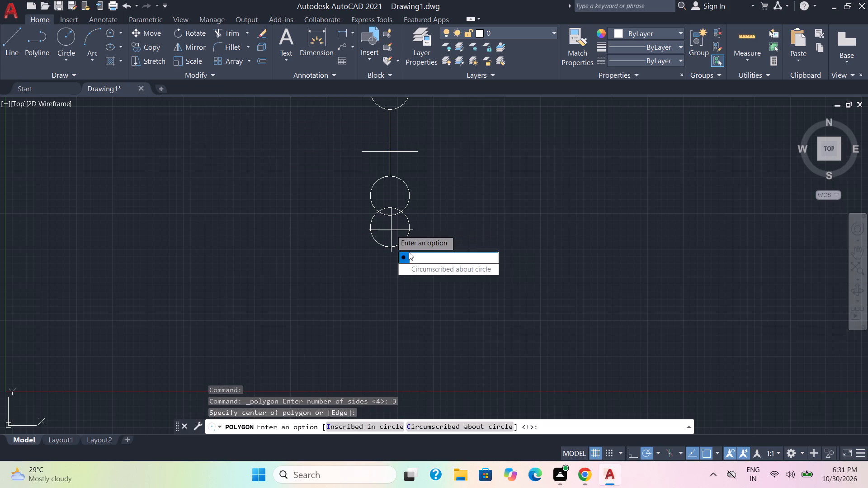
left_click_drag(420, 271, 392, 230)
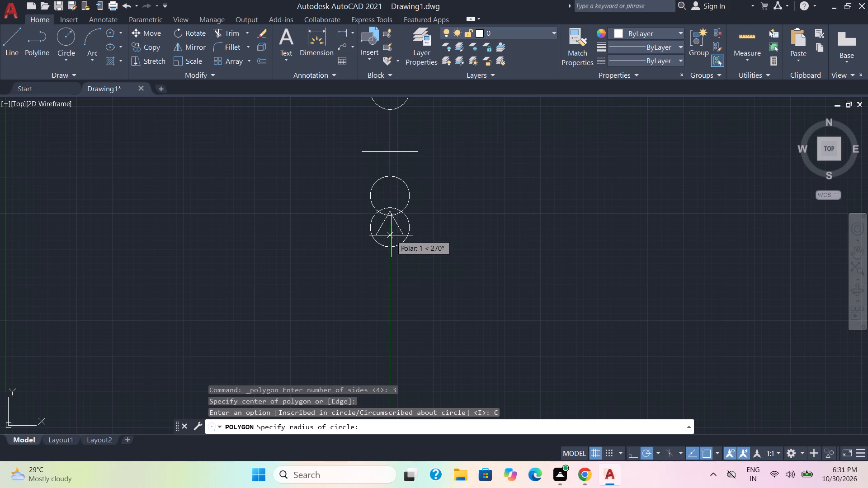
left_click(391, 235)
Move the triangle by its apex slightly down inside the lowest circle, clear of the overlapping circle's edge.
left_click(394, 239)
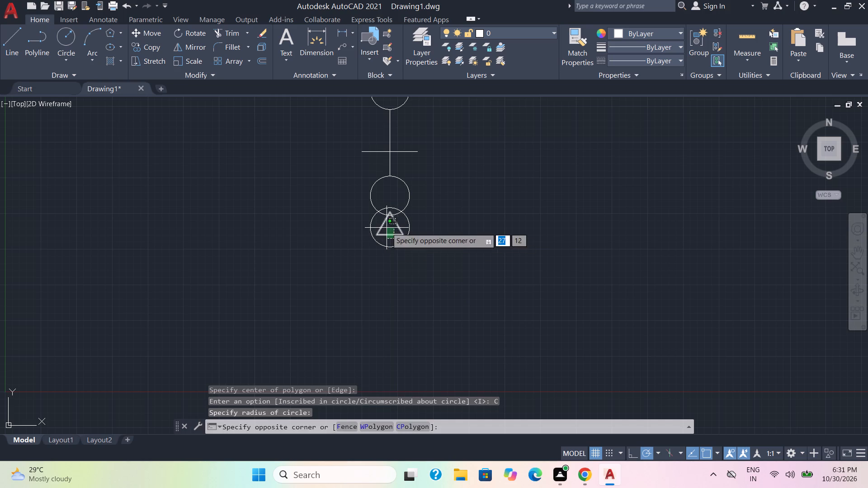
left_click(387, 228)
left_click(141, 33)
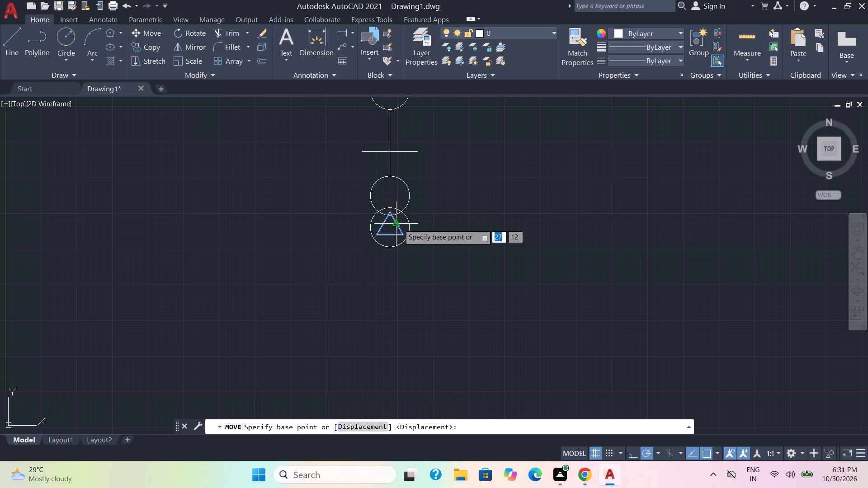
scroll(399, 224, "up", 2)
left_click(371, 196)
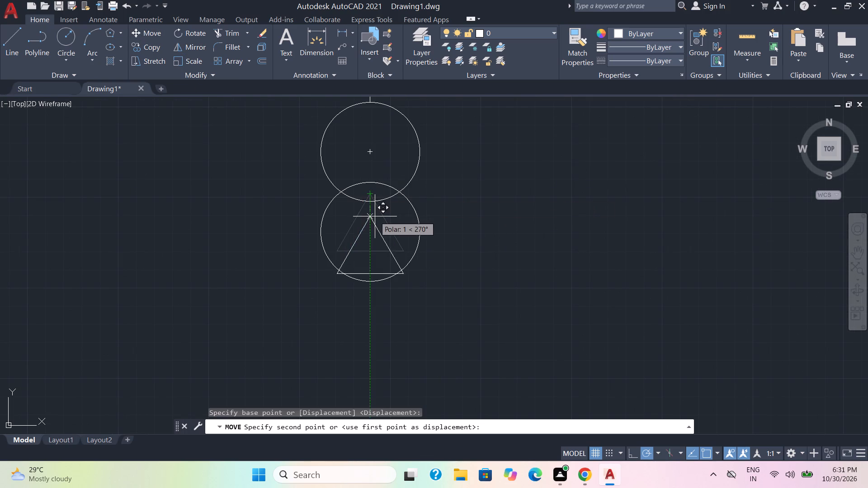
scroll(374, 210, "up", 2)
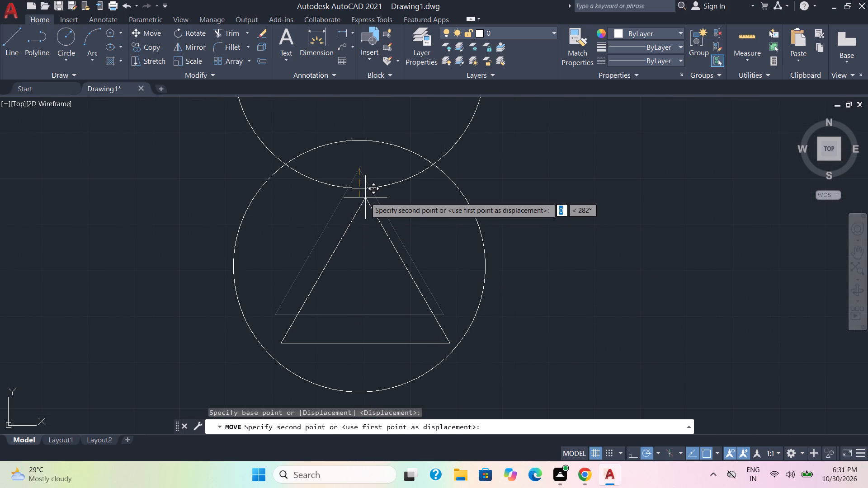
left_click(365, 197)
Copy the triangle by its apex about 2 units up into the upper transformer circle, with the copy's apex in line with the vertical line.
left_click(394, 232)
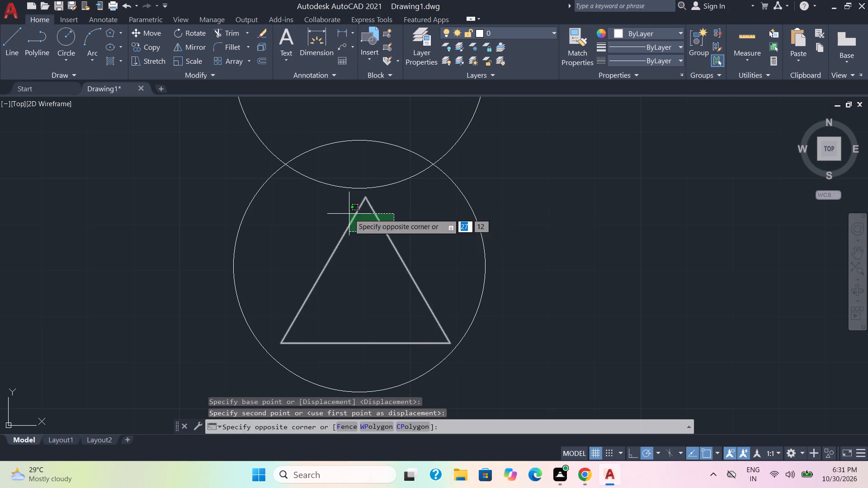
left_click(349, 214)
scroll(377, 215, "down", 1)
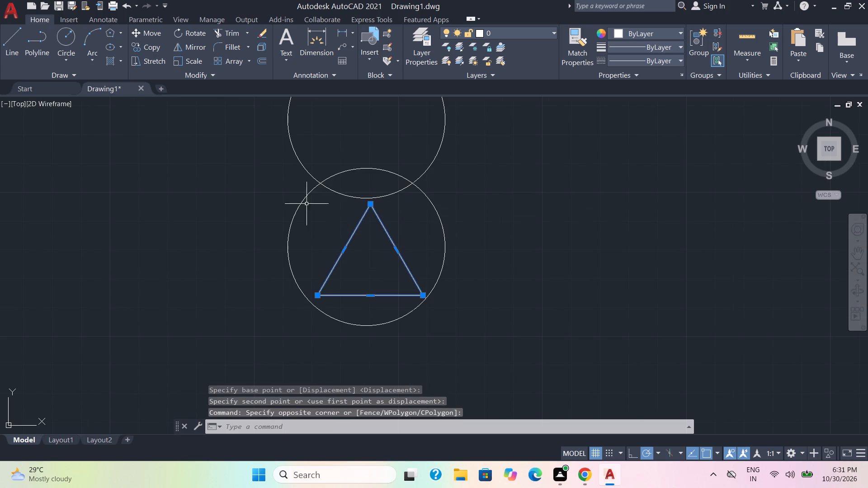
scroll(304, 199, "down", 2)
left_click(158, 50)
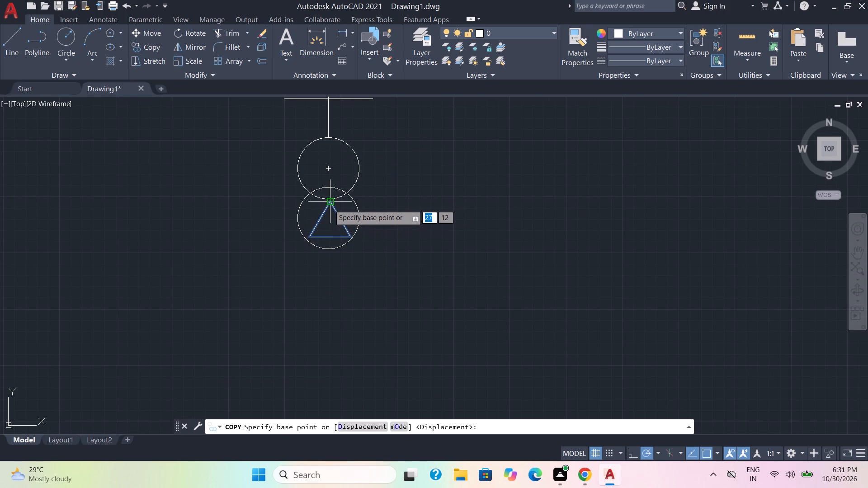
scroll(329, 205, "up", 3)
left_click(324, 192)
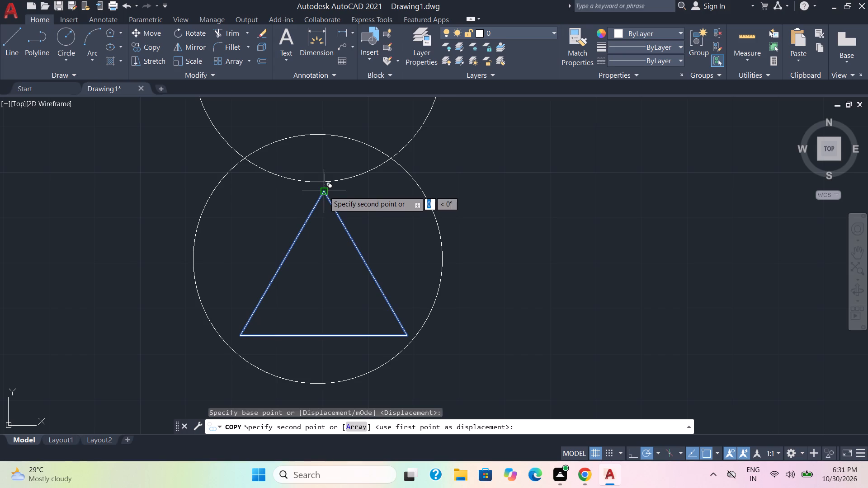
scroll(321, 152, "down", 3)
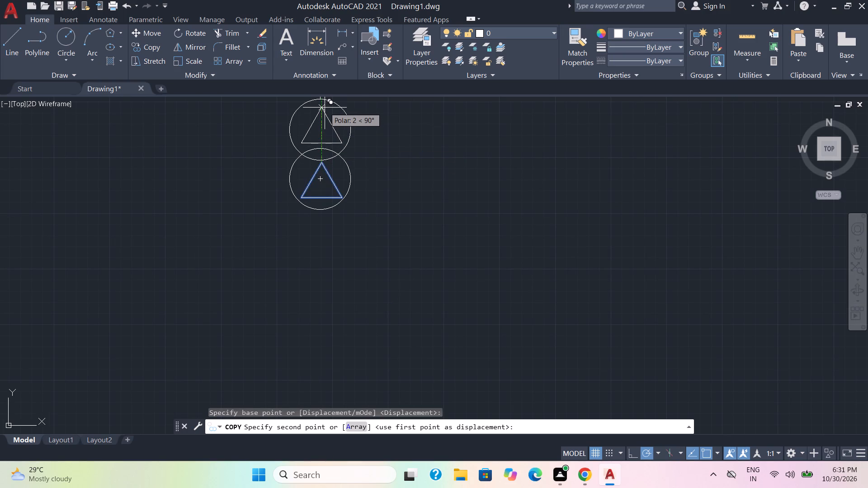
middle_click_drag(325, 108, 344, 161)
scroll(348, 163, "up", 2)
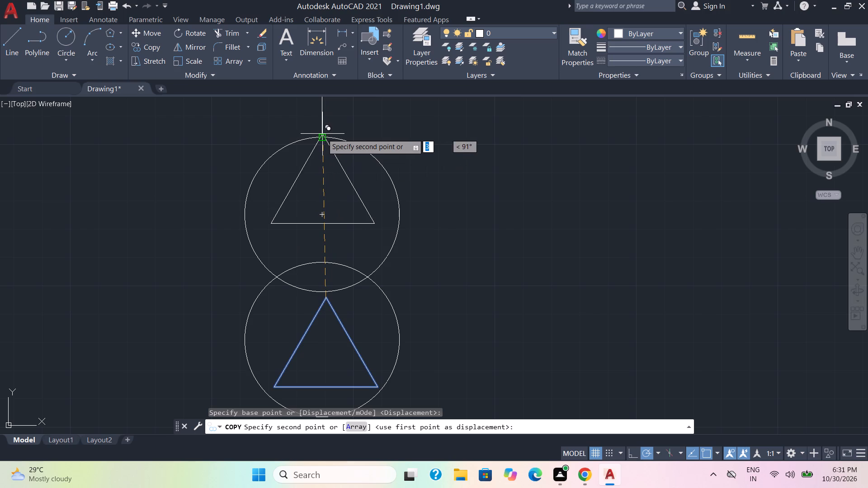
left_click(319, 161)
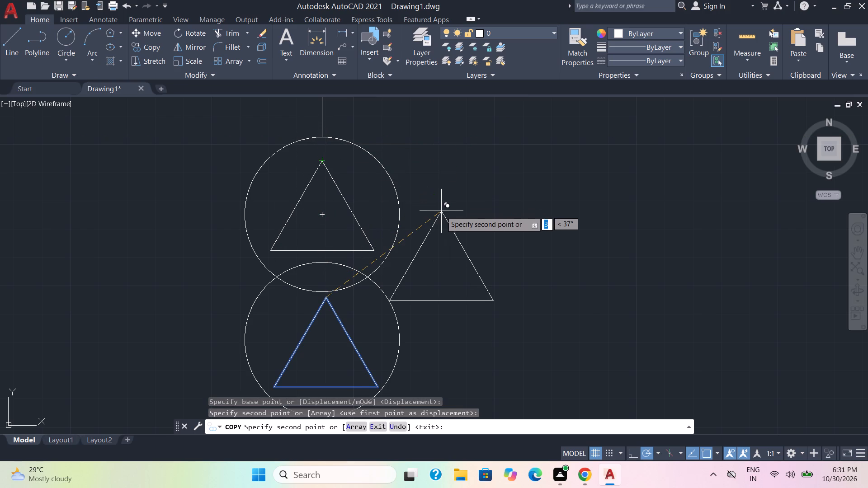
middle_click_drag(446, 212, 461, 155)
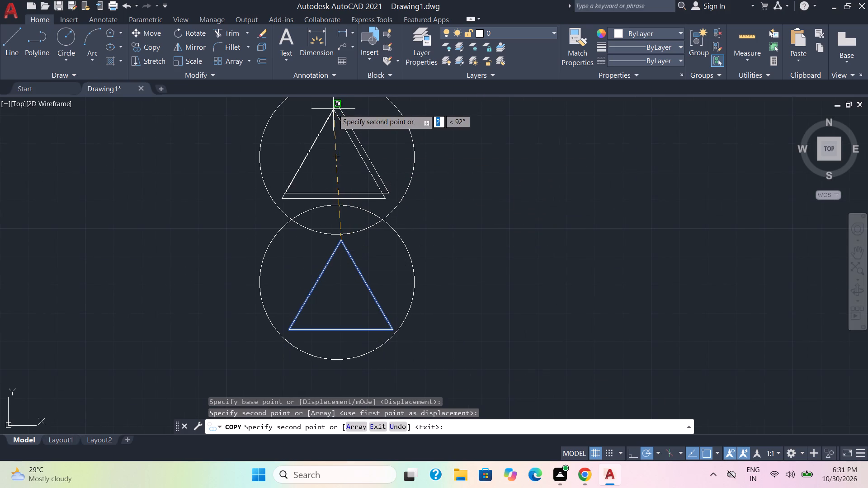
scroll(340, 108, "up", 2)
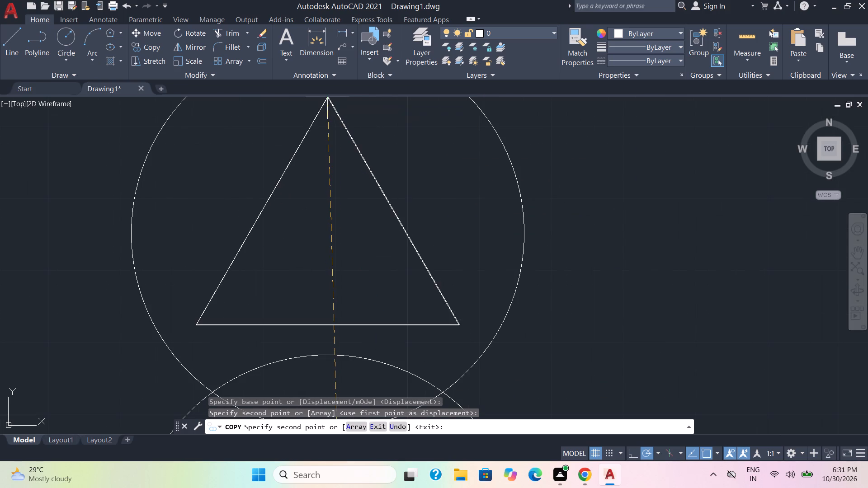
scroll(323, 166, "down", 1)
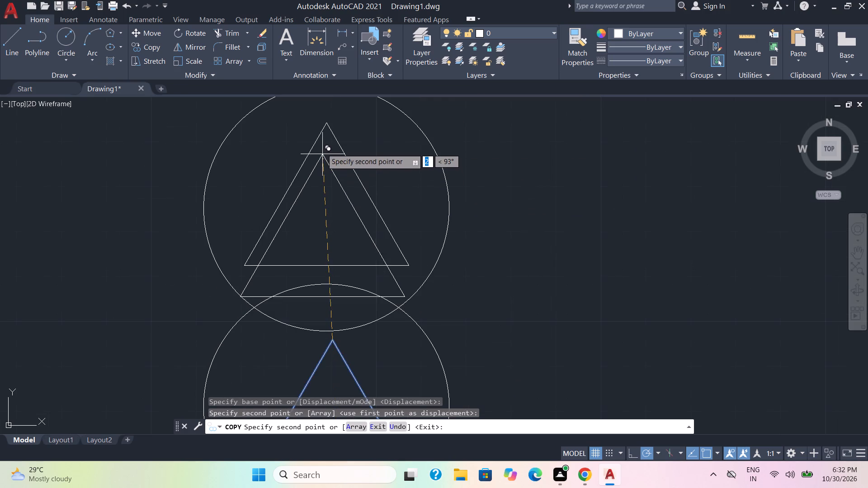
scroll(327, 152, "down", 1)
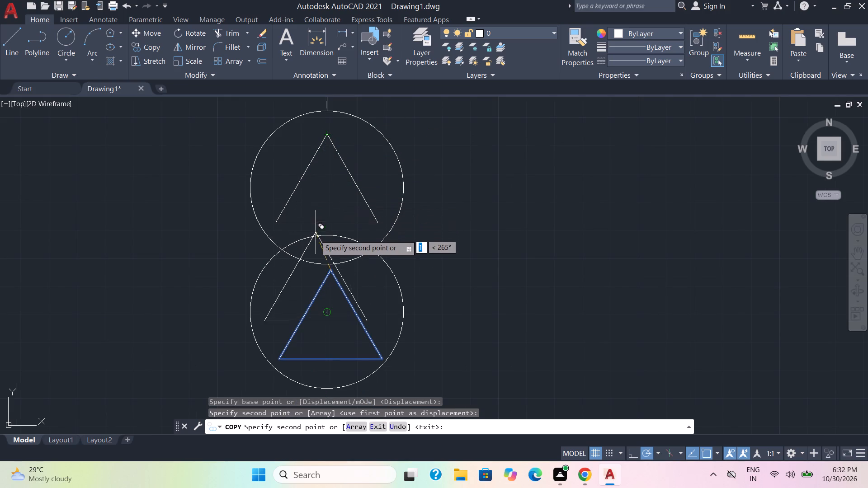
scroll(326, 256, "down", 1)
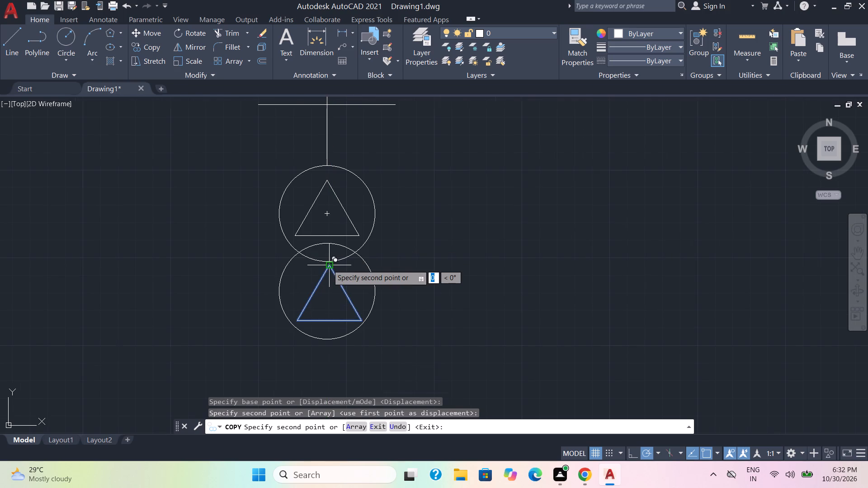
scroll(328, 265, "up", 2)
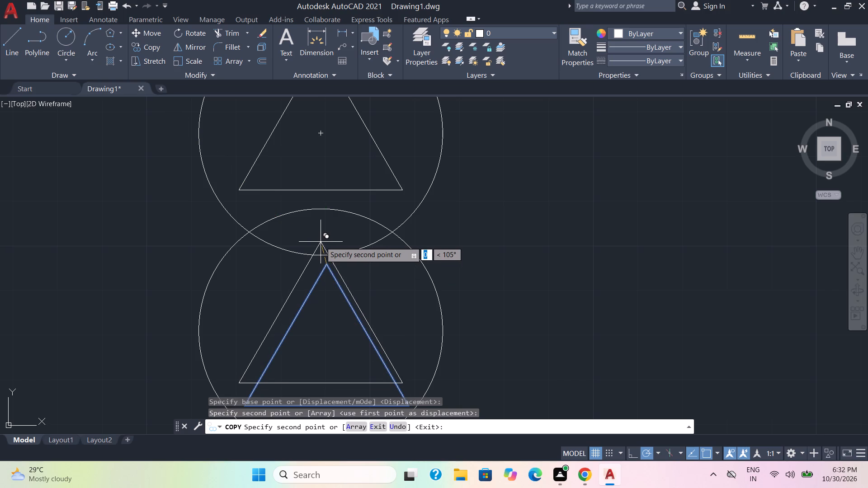
key("Escape")
Move the lower triangle by its apex slightly so it sits vertically in line with the upper triangle's apex.
scroll(354, 259, "down", 2)
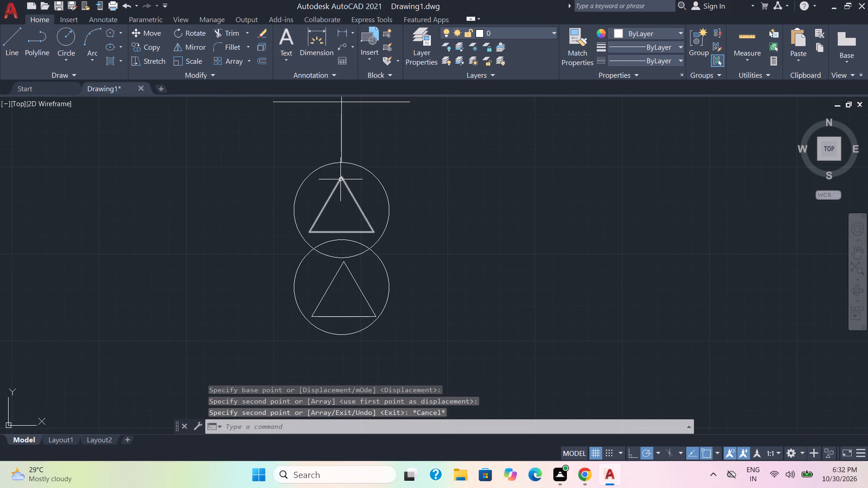
scroll(340, 179, "up", 1)
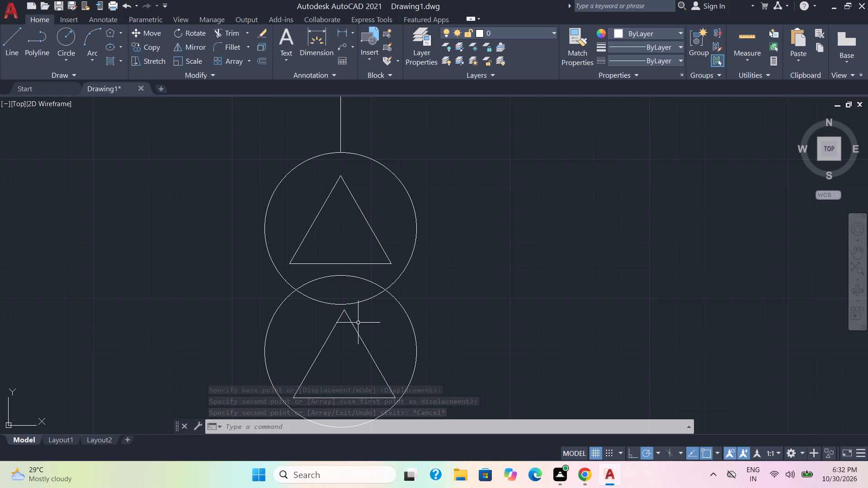
left_click(358, 335)
left_click(151, 33)
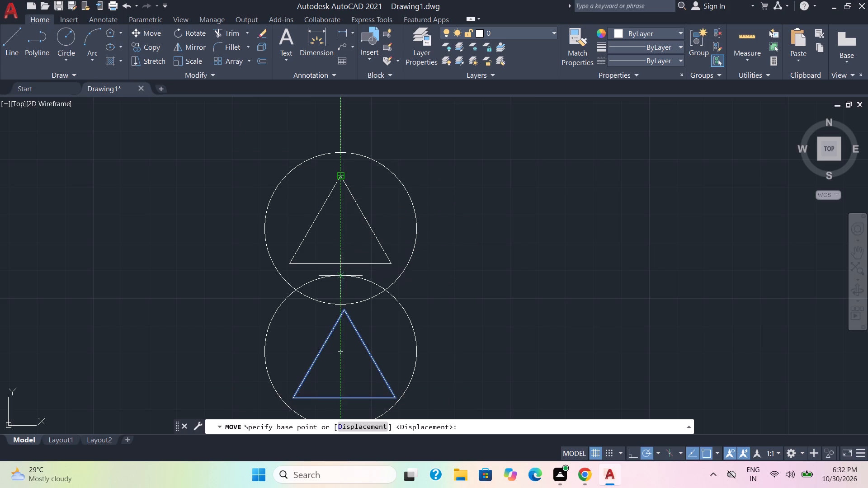
left_click(343, 311)
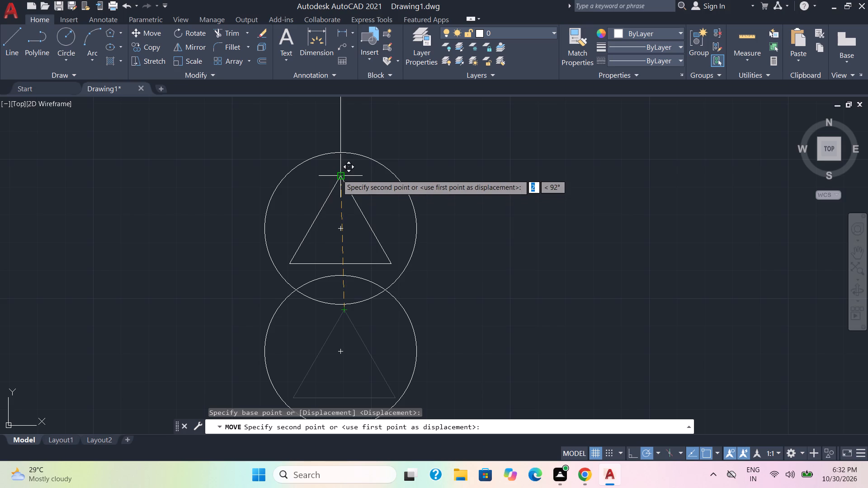
left_click(337, 314)
Draw a Y inside the upper triangle with lines from its apex and both base corners meeting level with its side midpoints.
middle_click_drag(557, 309, 541, 244)
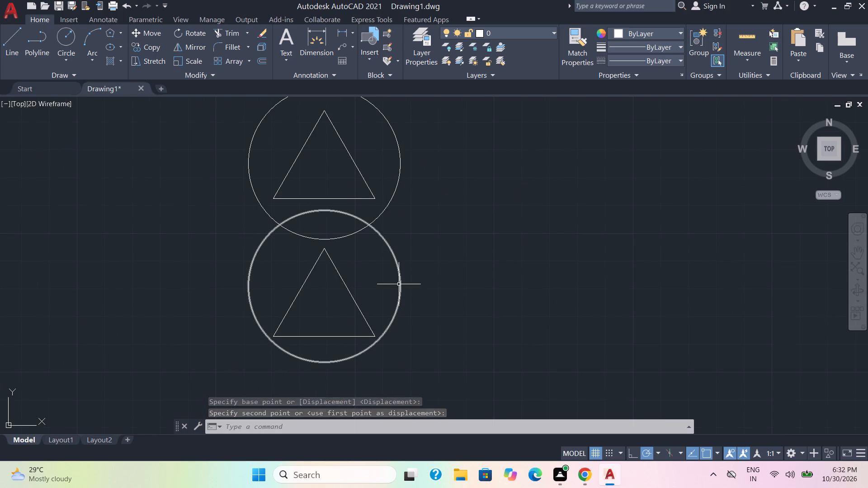
left_click(13, 46)
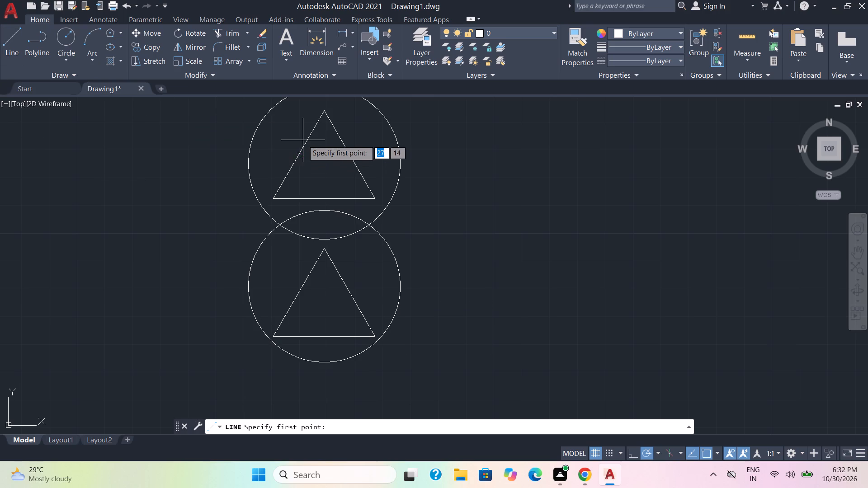
left_click(324, 110)
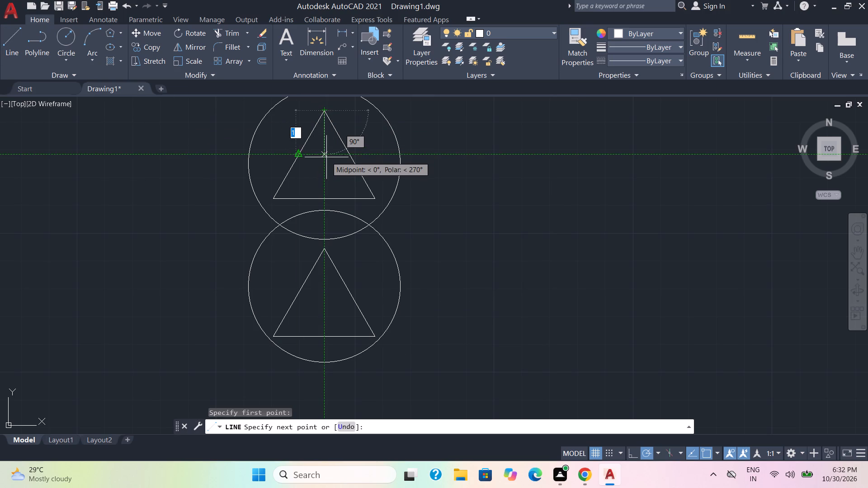
left_click(323, 155)
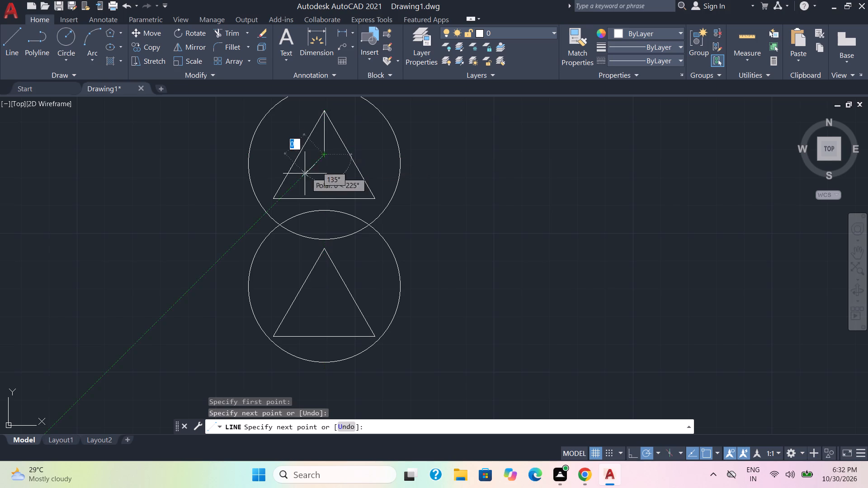
left_click(274, 196)
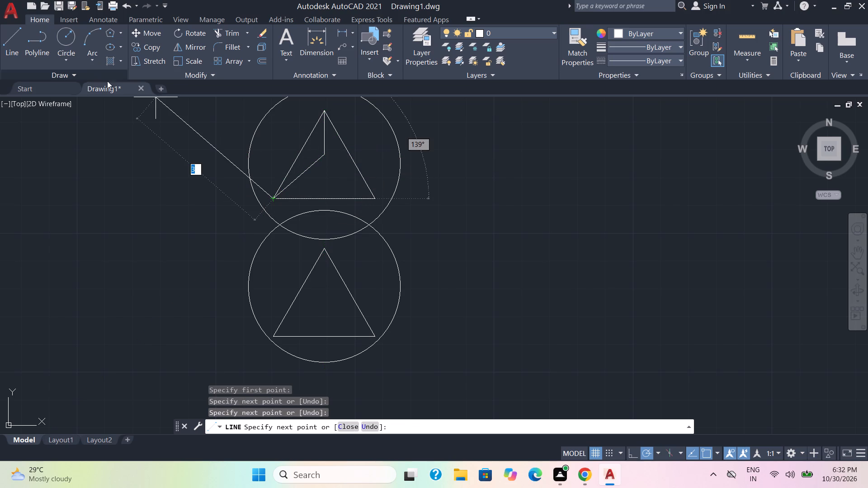
key("space")
key("space")
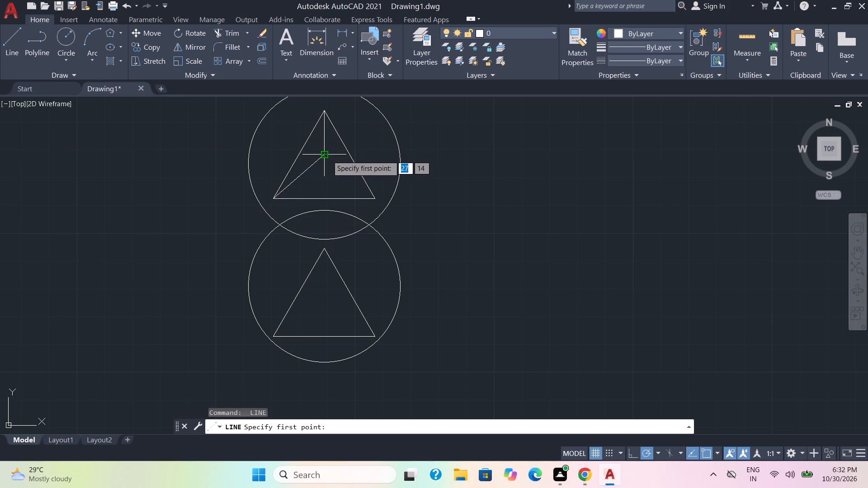
left_click(327, 155)
left_click(376, 198)
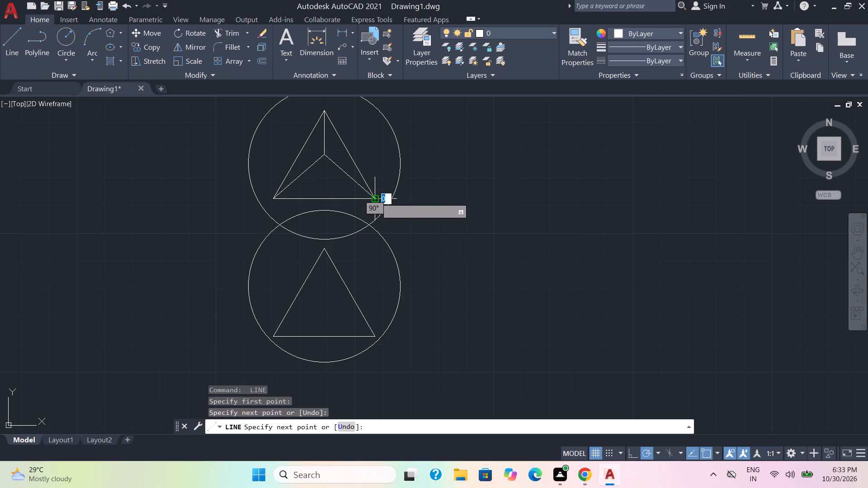
key("Escape")
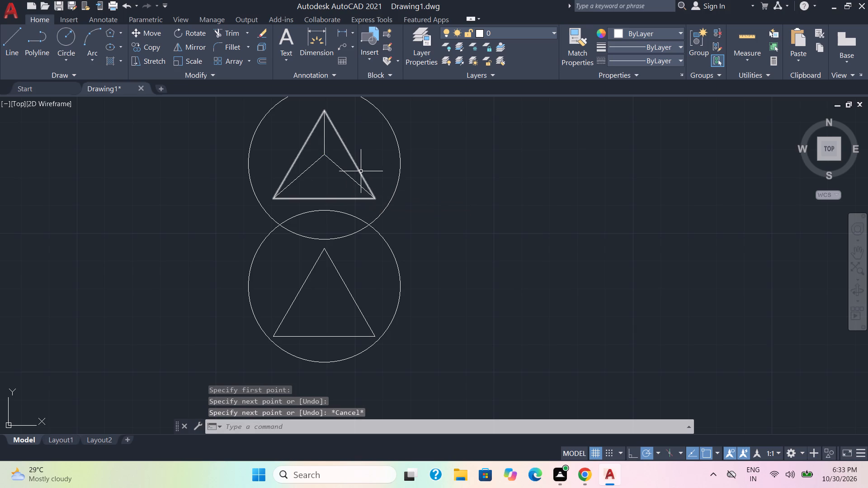
Delete the triangle in the upper circle, leaving the Y lines.
left_click(361, 171)
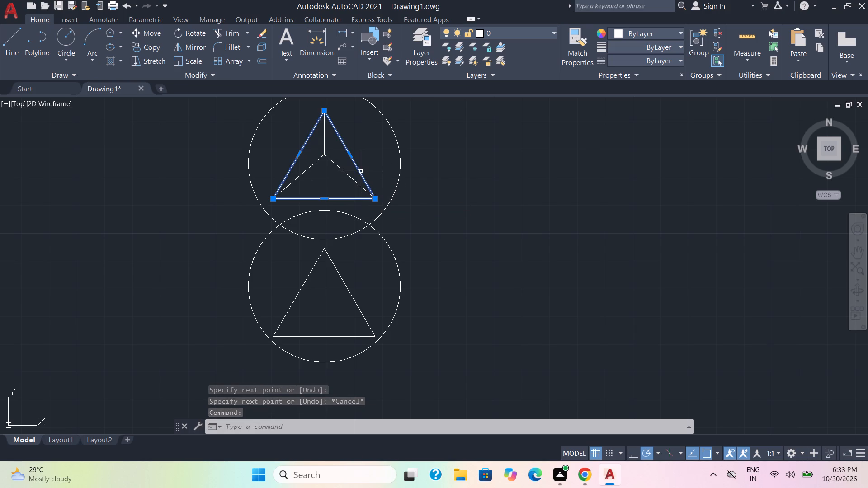
key("Delete")
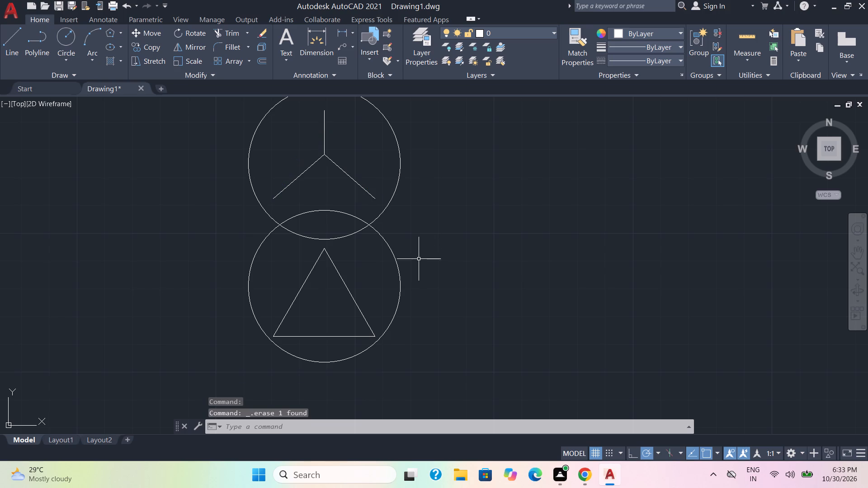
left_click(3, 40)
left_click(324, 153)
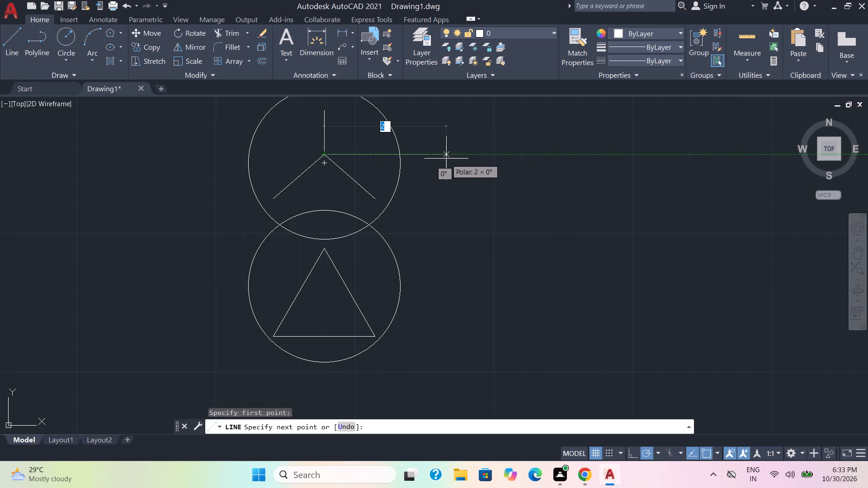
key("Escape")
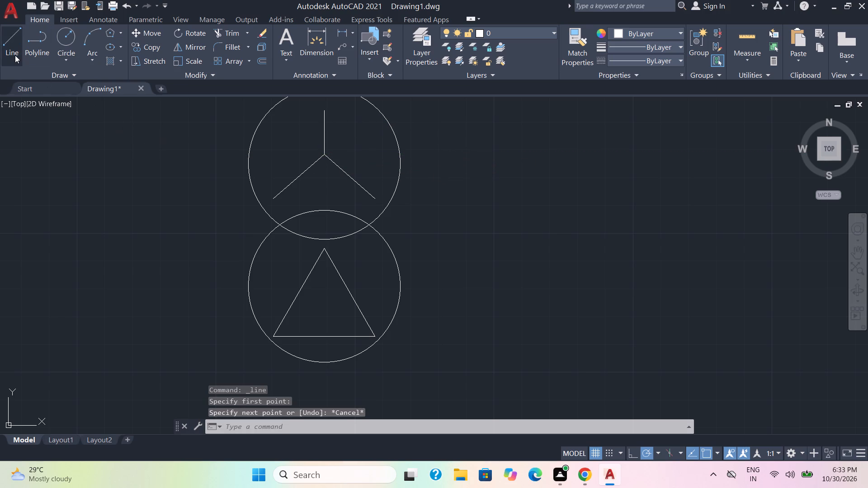
Draw a short vertical line from the Y's junction down to the upper circle's centre.
left_click(15, 55)
scroll(318, 157, "up", 2)
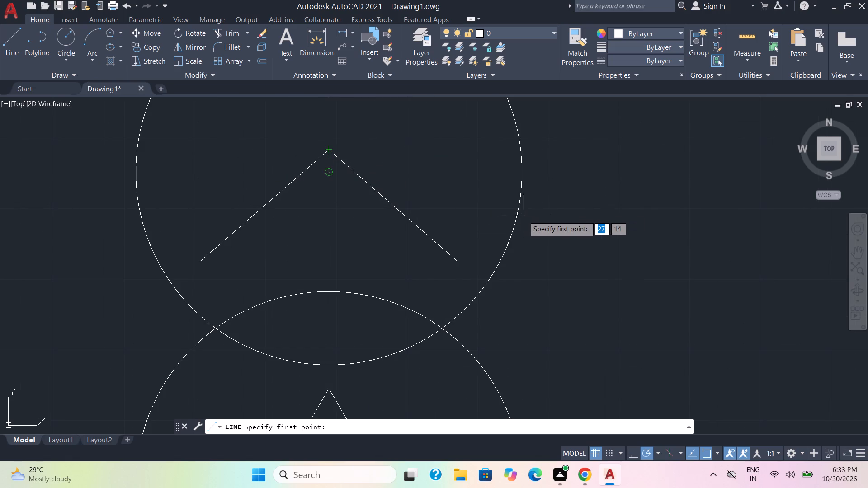
left_click(330, 150)
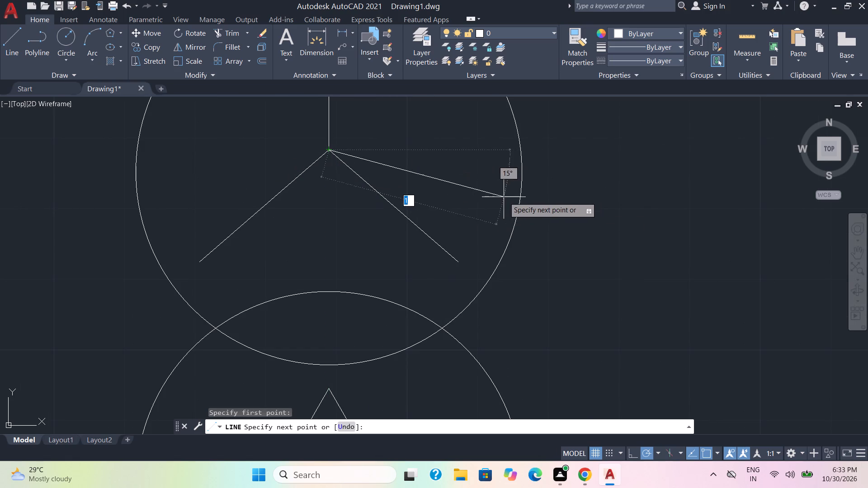
left_click(330, 172)
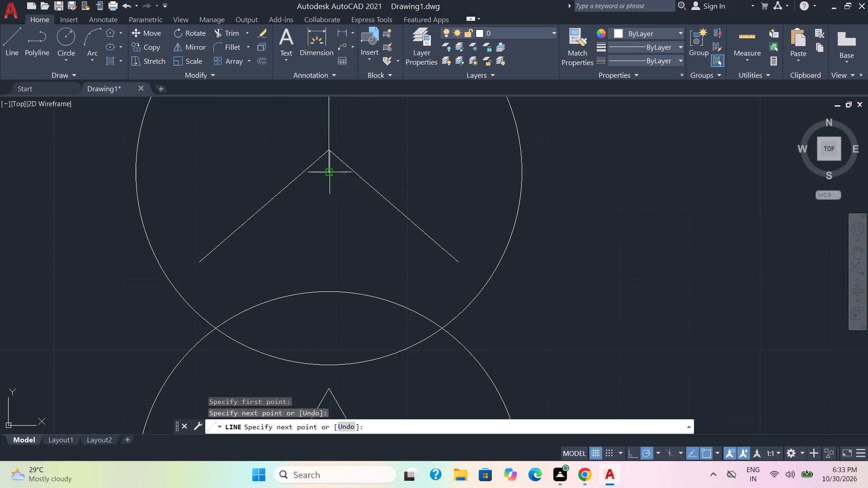
key("Escape")
Move both slanted arms of the Y down from the old junction so they meet at the upper circle's centre.
left_click(380, 193)
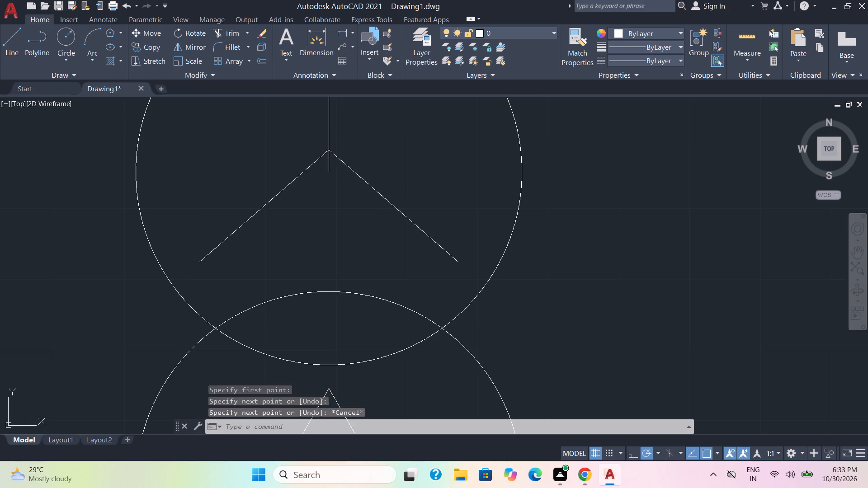
left_click(146, 34)
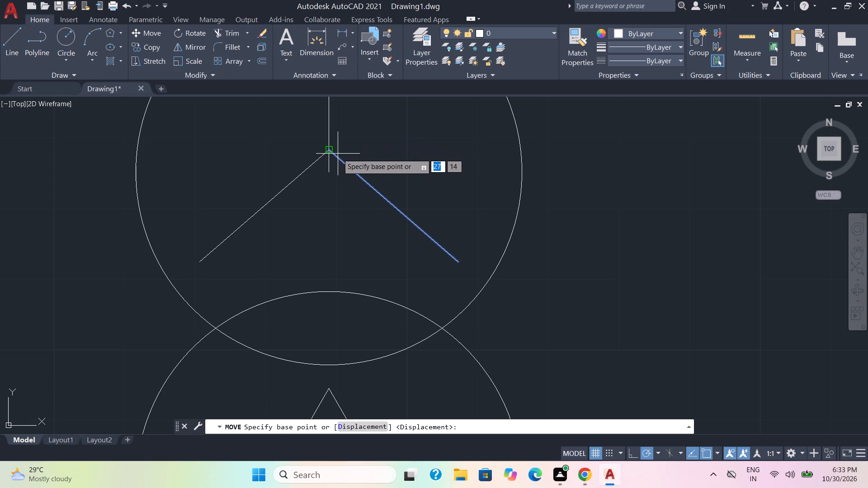
left_click(328, 150)
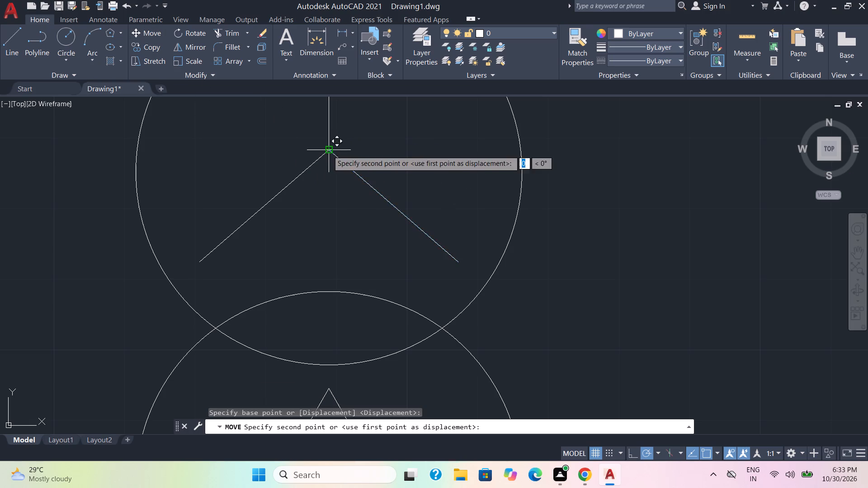
left_click(329, 170)
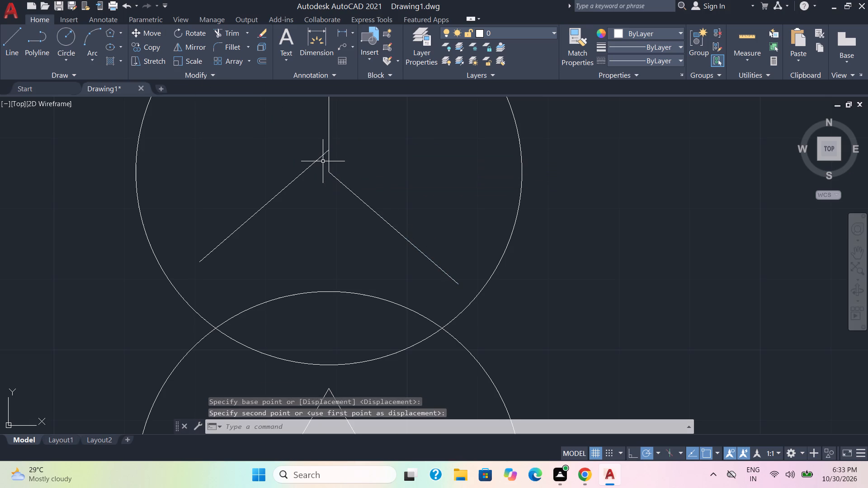
left_click(321, 156)
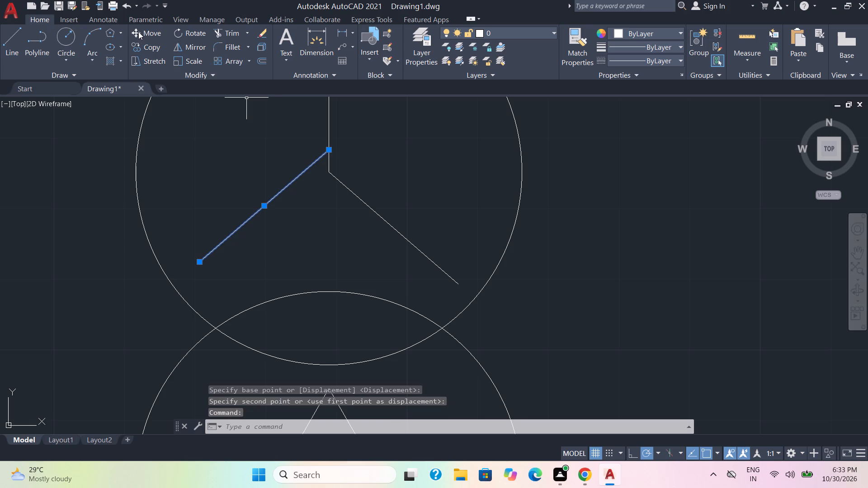
left_click(138, 32)
left_click(330, 151)
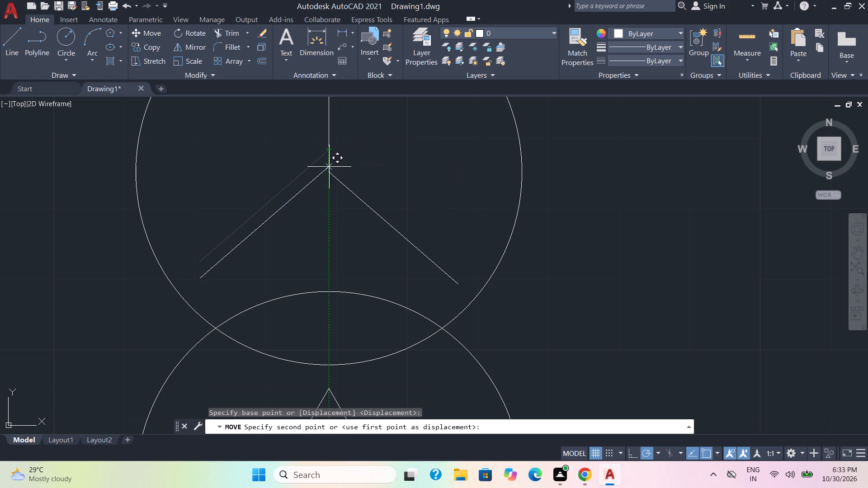
left_click(330, 172)
scroll(377, 168, "down", 1)
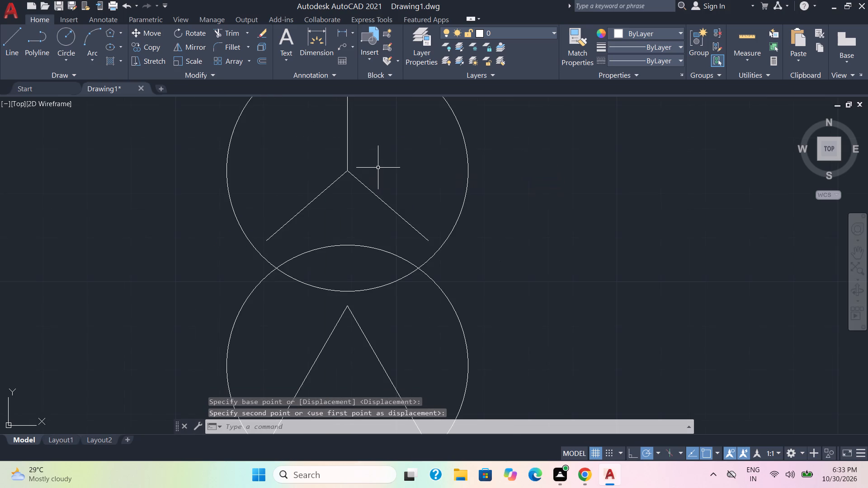
key("Escape")
Draw a horizontal line from the star's centre rightward beyond the circle, ending in a vertical segment about 1 unit upward.
scroll(390, 178, "down", 1)
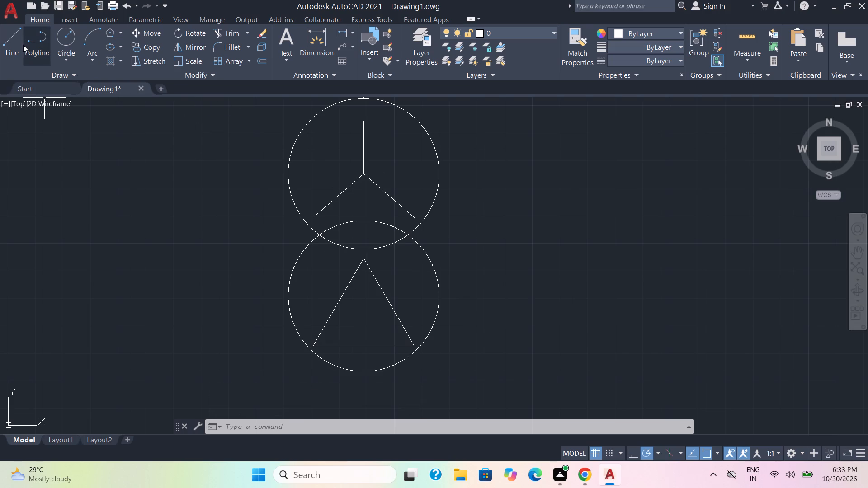
left_click(6, 43)
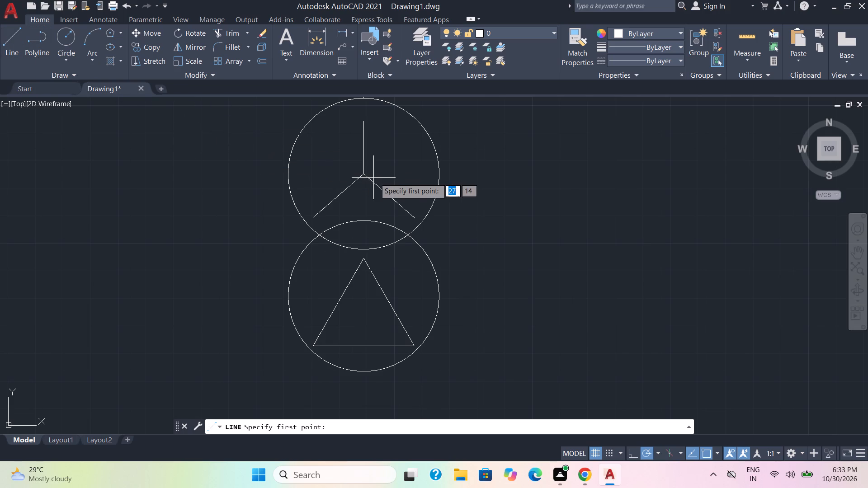
scroll(364, 176, "up", 2)
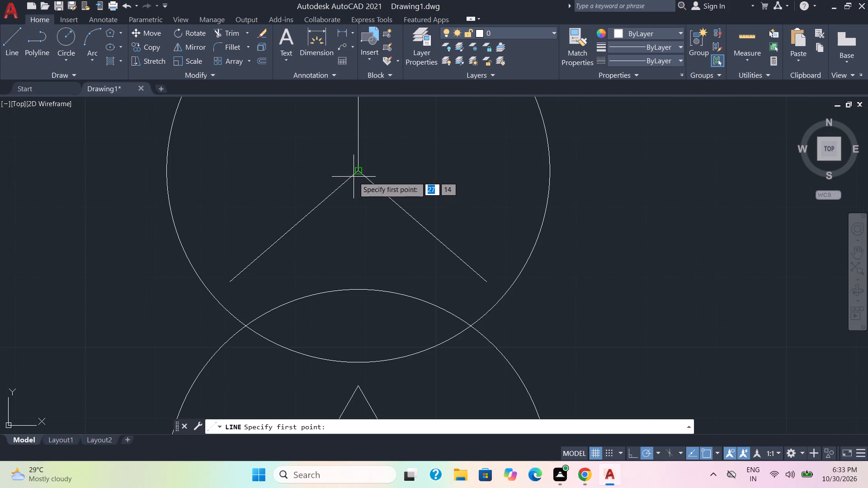
left_click(357, 171)
scroll(574, 174, "down", 4)
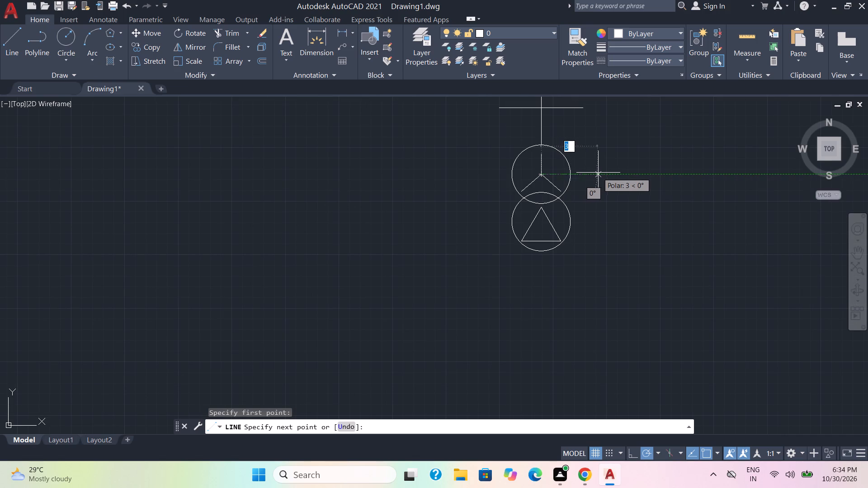
left_click(617, 175)
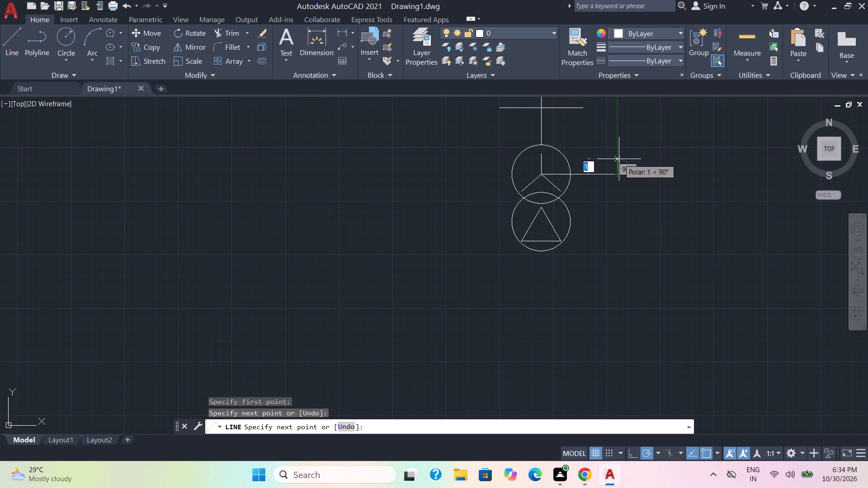
left_click(619, 159)
key("Escape")
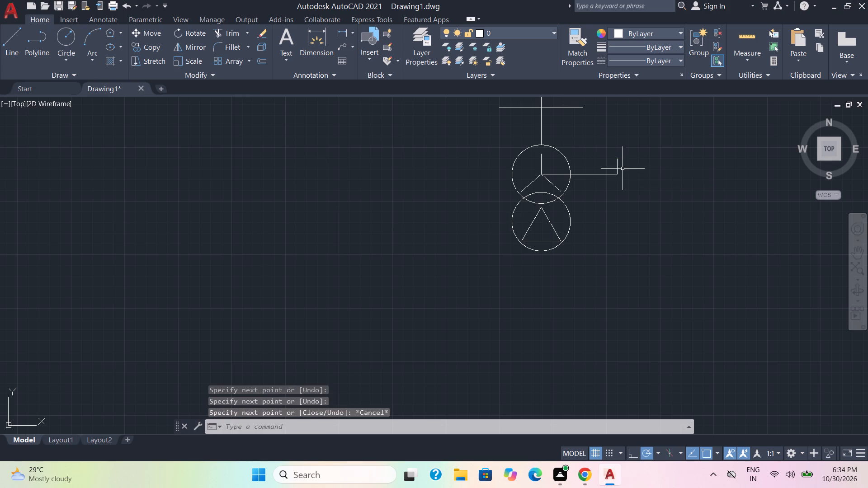
Mirror the short vertical segment below the end of the horizontal line, keeping the original.
left_click(623, 168)
left_click(616, 161)
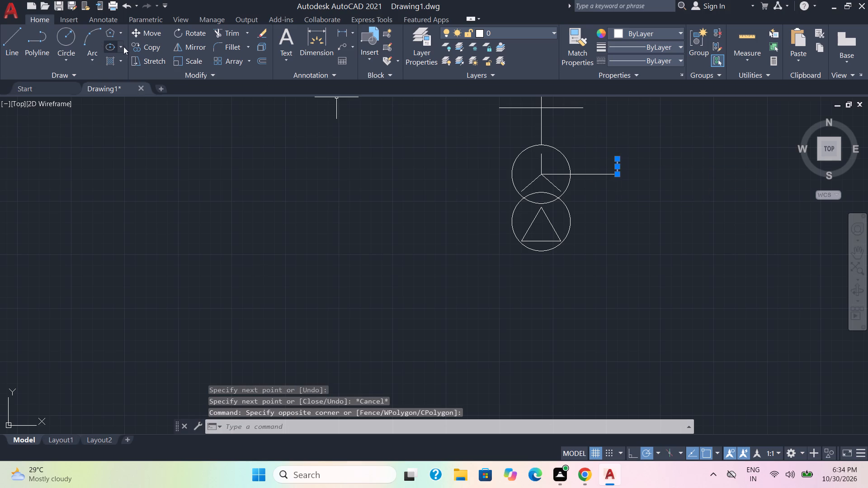
left_click(187, 46)
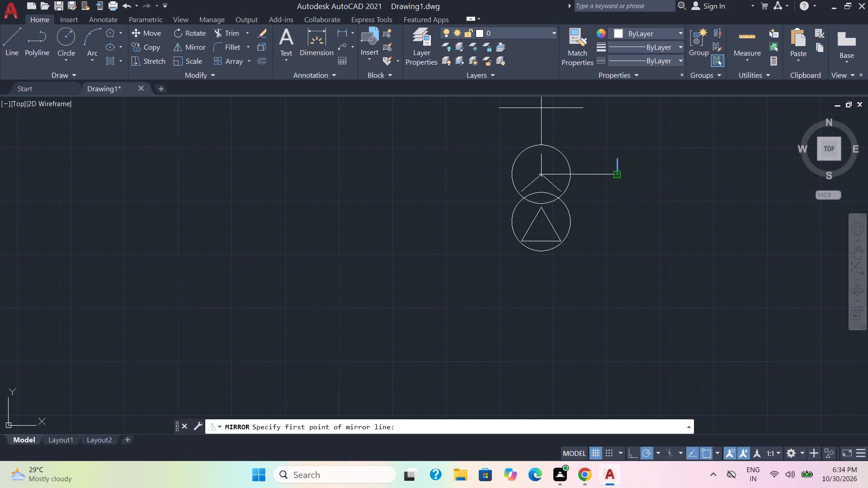
left_click(620, 178)
left_click(661, 169)
left_click_drag(682, 208, 661, 169)
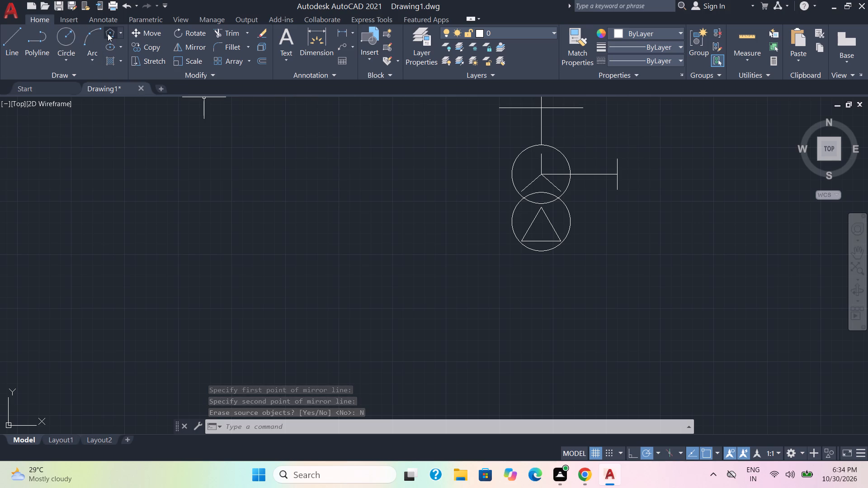
Draw a rectangle about 2 units wide to the right of the vertical end line, spanning its full height.
left_click(119, 32)
left_click(121, 47)
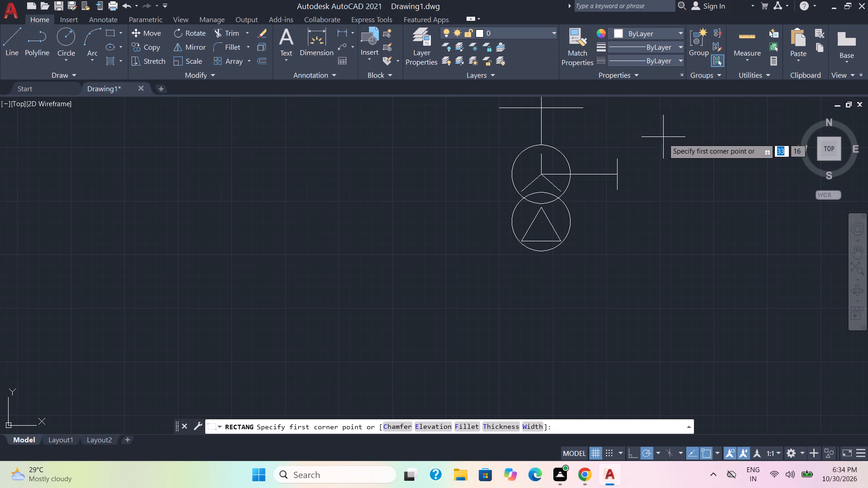
left_click(617, 191)
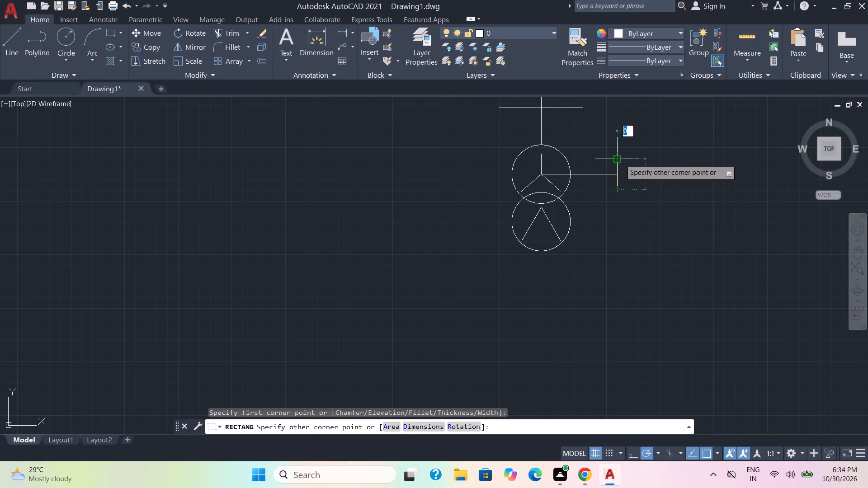
left_click(658, 160)
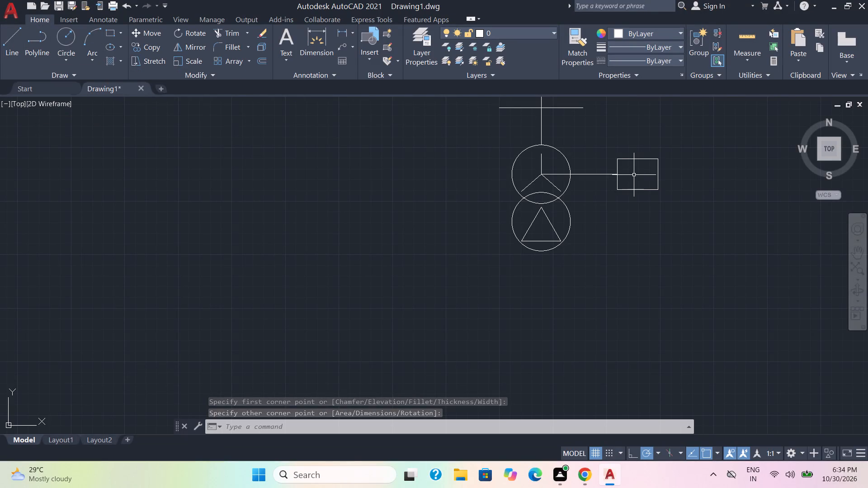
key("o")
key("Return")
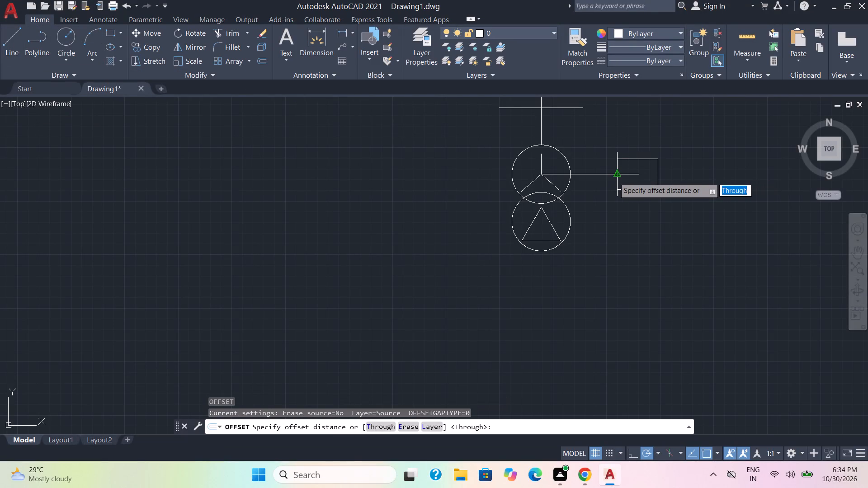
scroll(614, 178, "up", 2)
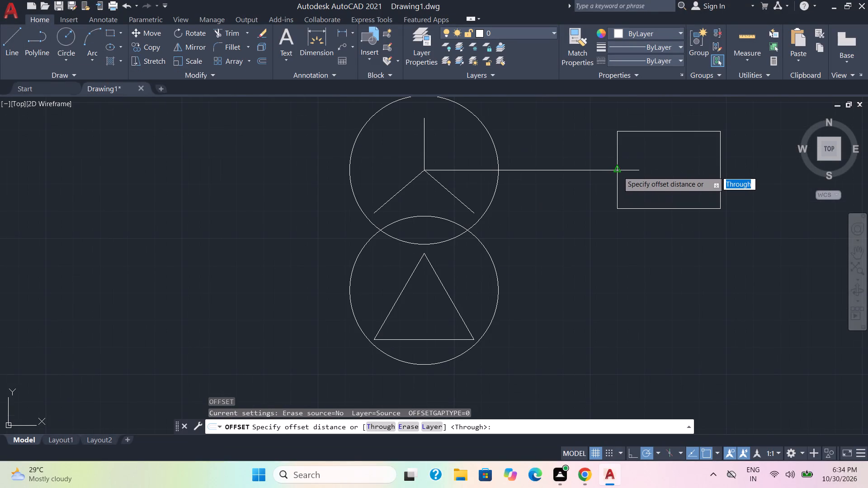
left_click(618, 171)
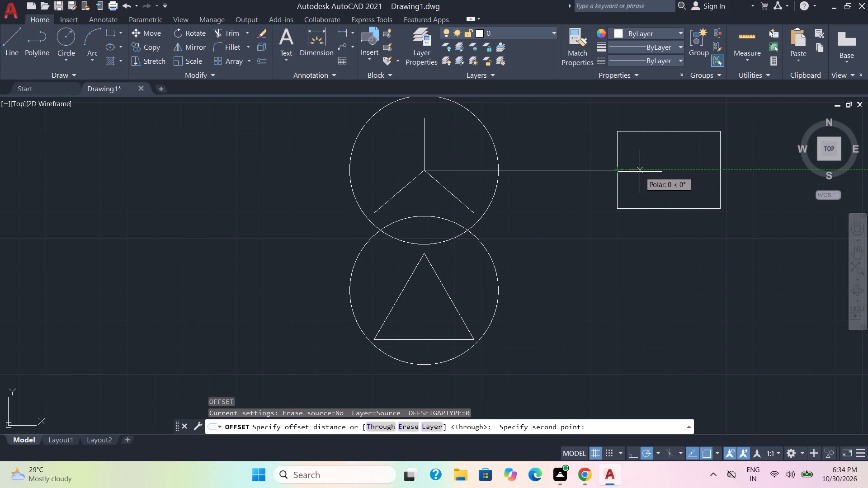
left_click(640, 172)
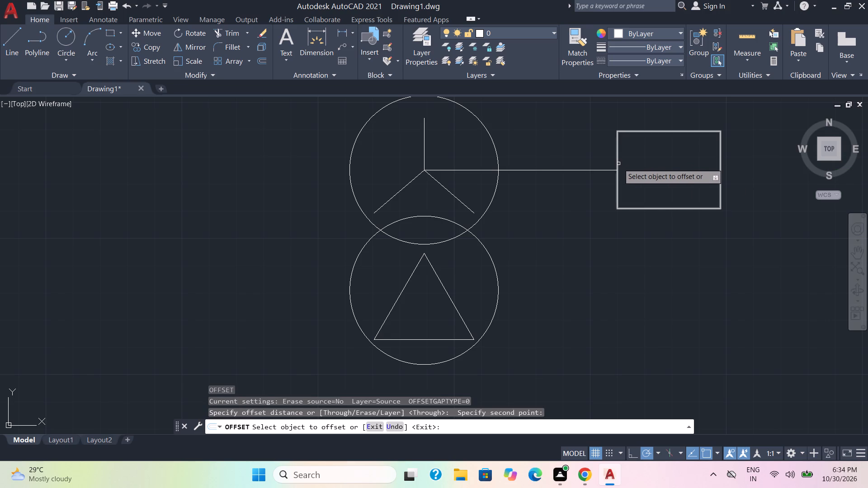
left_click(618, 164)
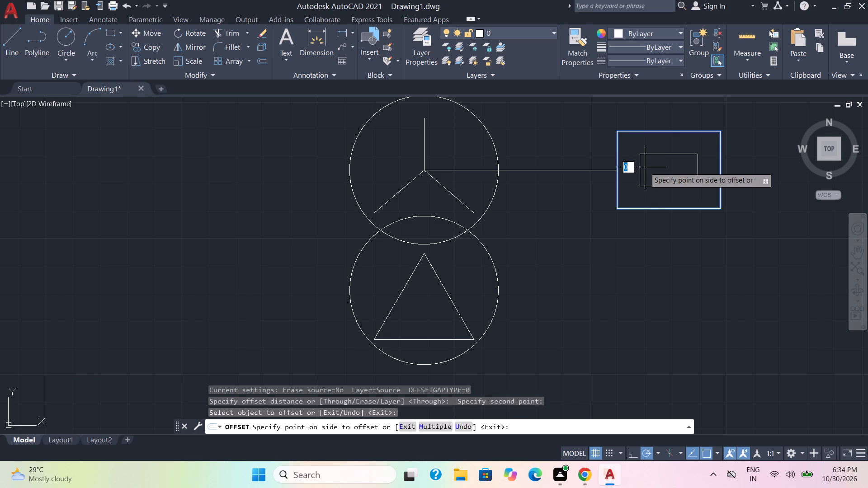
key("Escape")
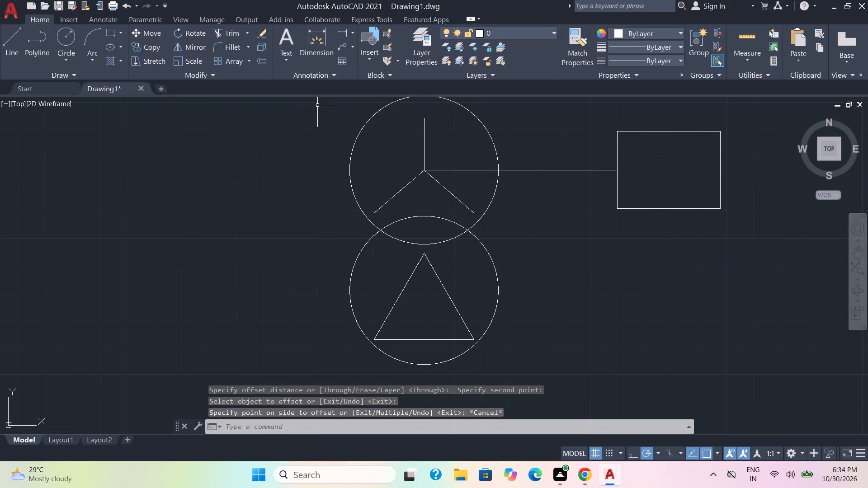
Draw a vertical line inside the rectangle close to its left edge, up to the top edge, and extend it to the bottom edge.
left_click(11, 43)
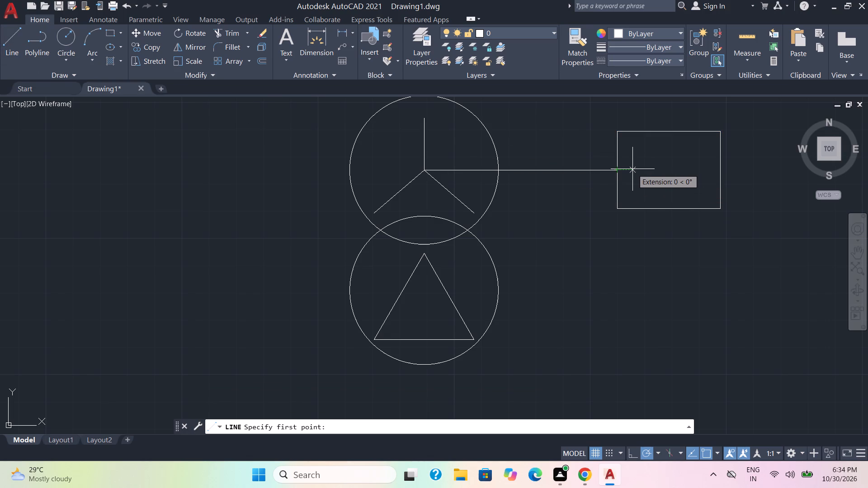
left_click(633, 169)
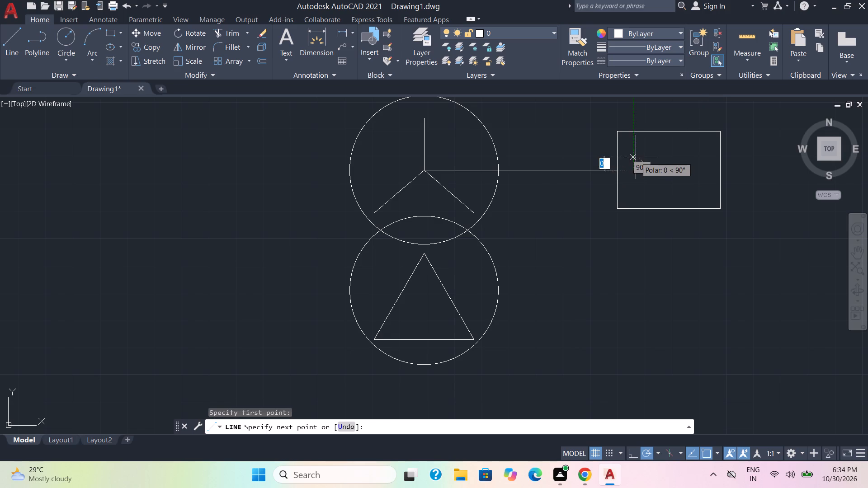
left_click(634, 131)
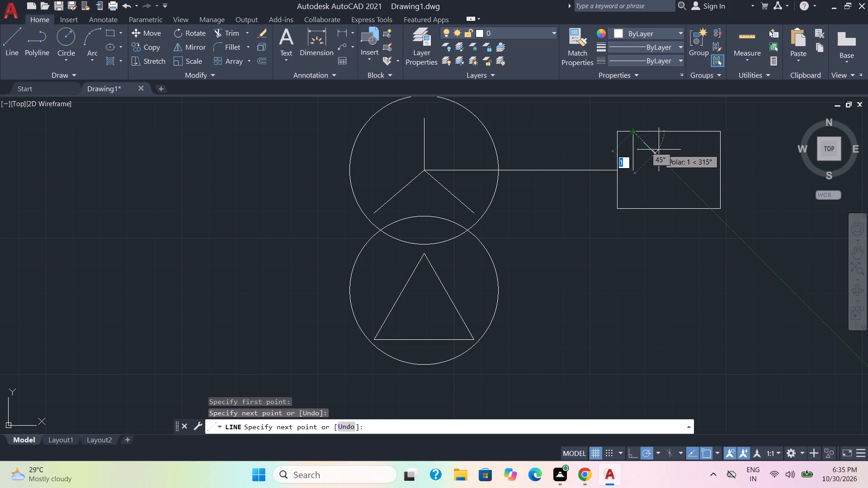
key("Escape")
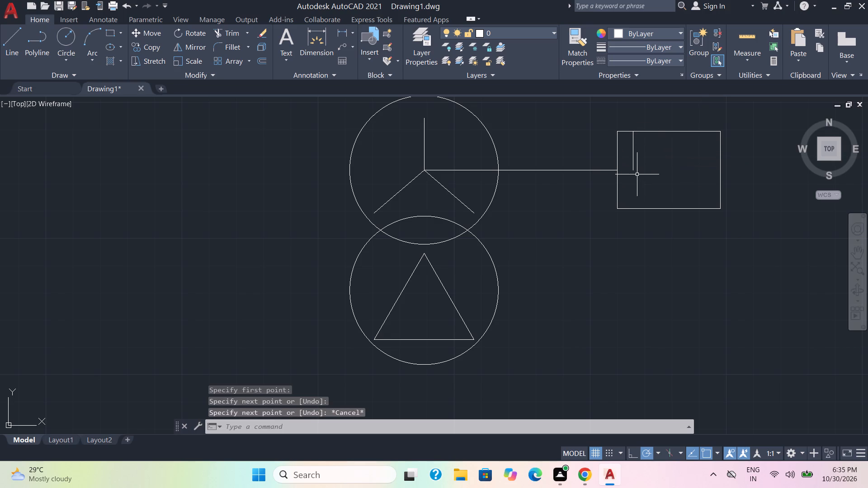
left_click(228, 28)
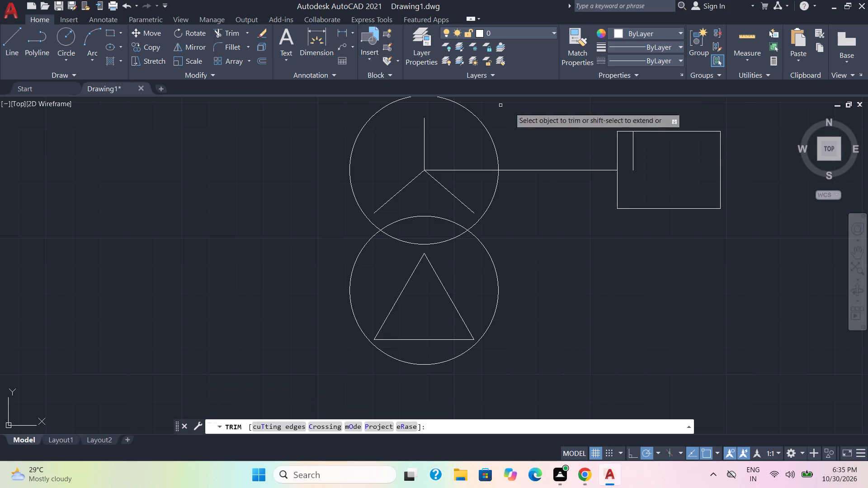
left_click(632, 160, "shift")
key("Escape")
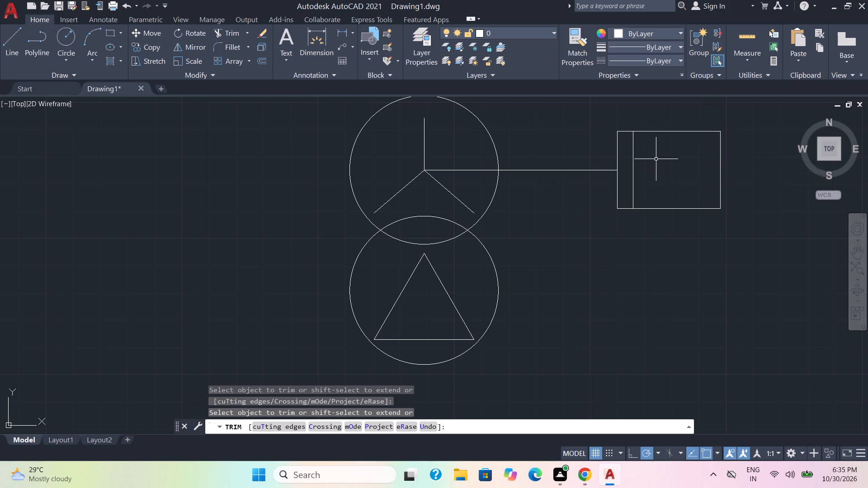
Offset the vertical line inside the rectangle 0.5 units away from the star, and offset the resulting line another 0.5 units the same way.
left_click(643, 171)
left_click(627, 162)
key("o")
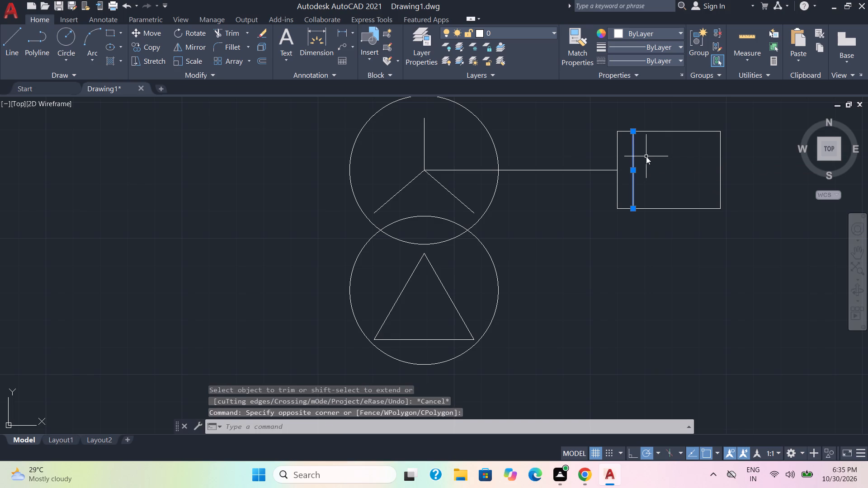
key("Return")
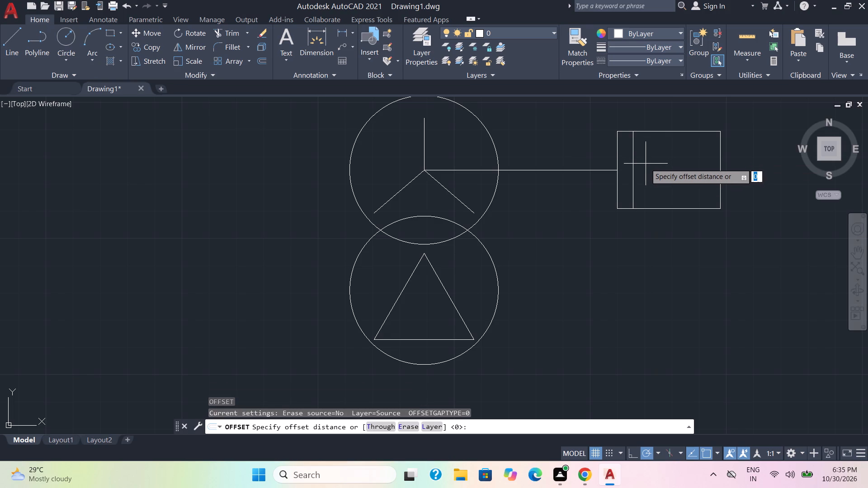
type("0.5")
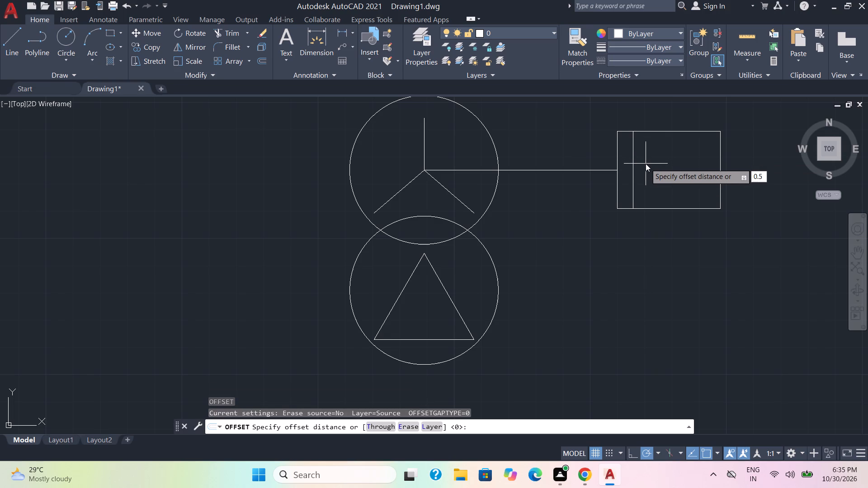
key("Return")
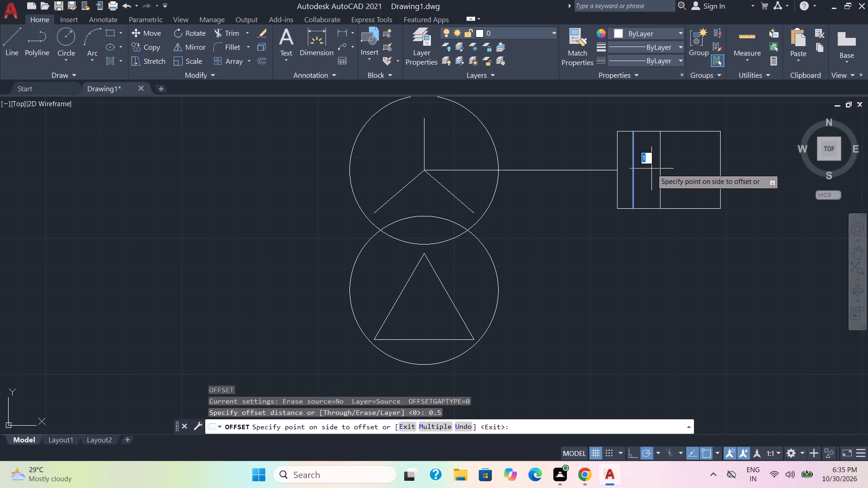
type("0.5")
key("Return")
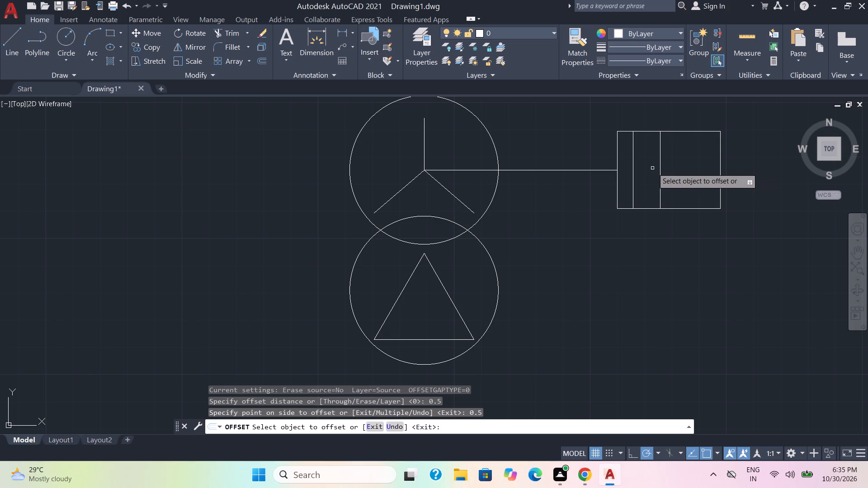
left_click(659, 166)
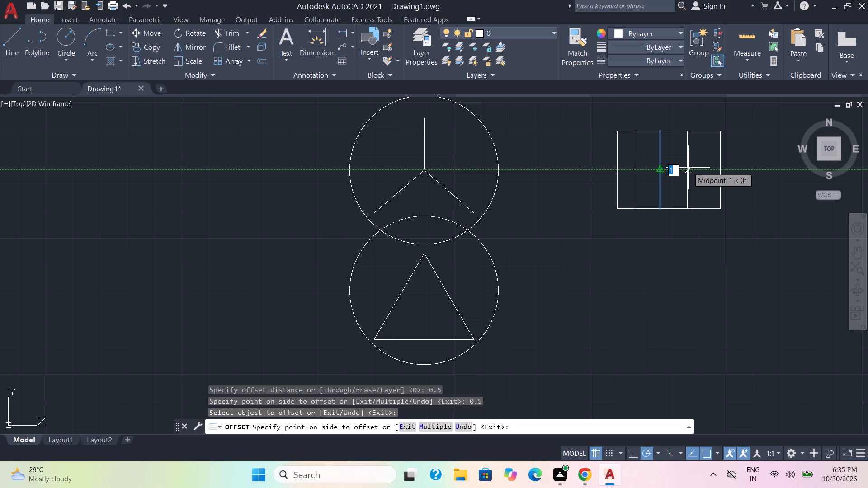
left_click(688, 168)
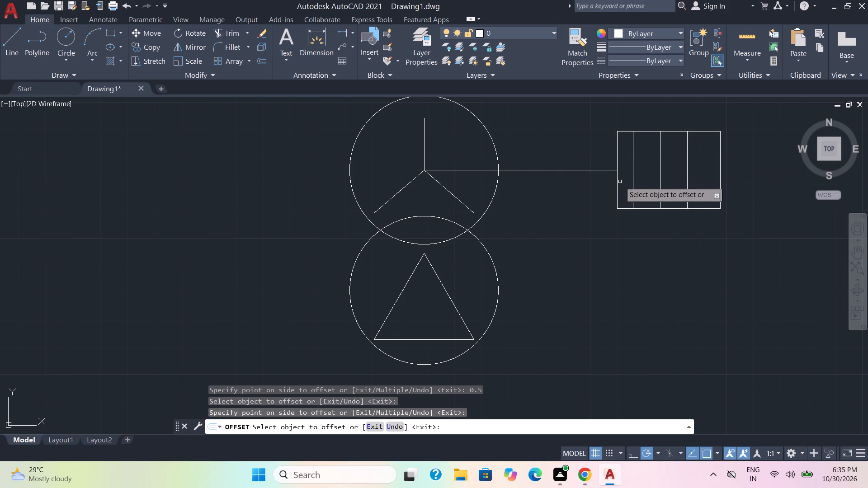
Offset the middle of the three inner vertical lines toward the star by 0.5 units, and again by 0.9 units.
left_click(661, 170)
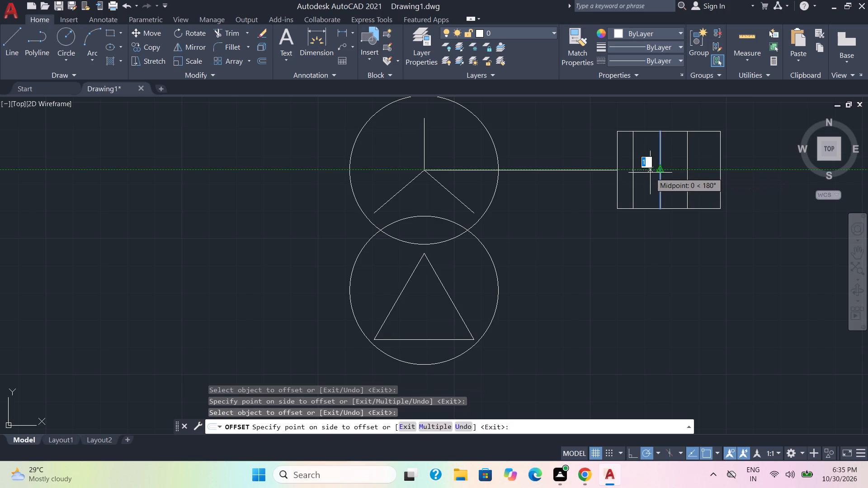
type("0.5")
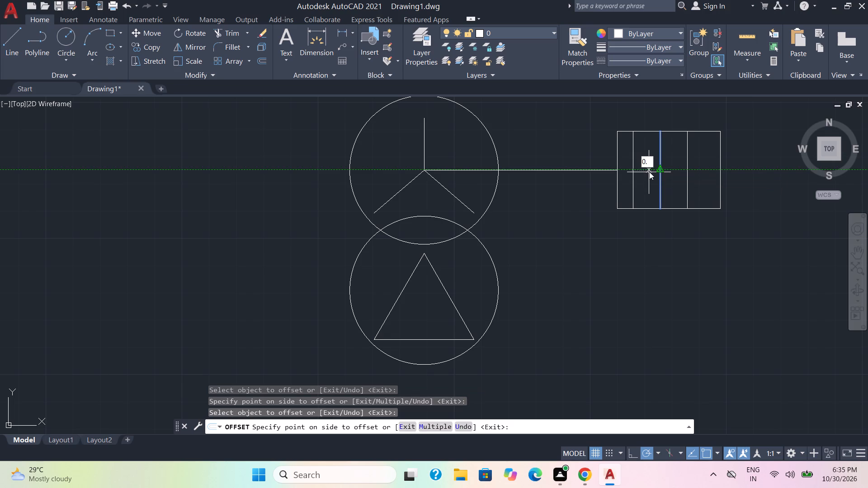
key("Return")
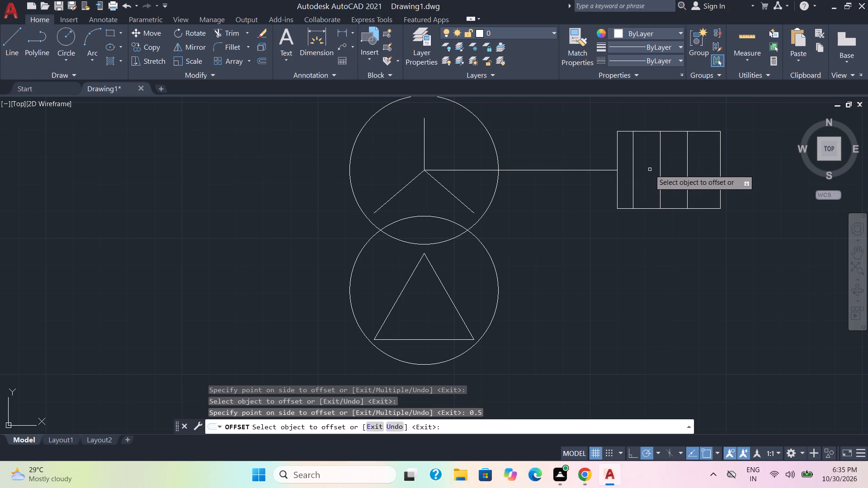
left_click(660, 169)
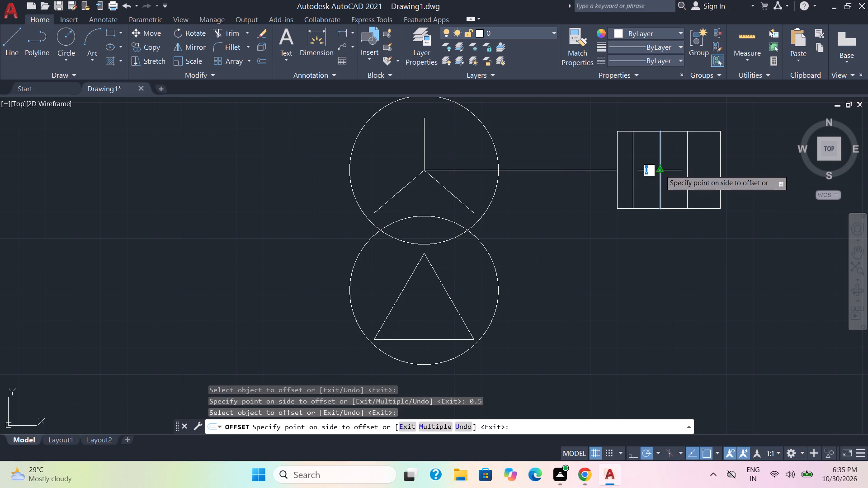
key("0")
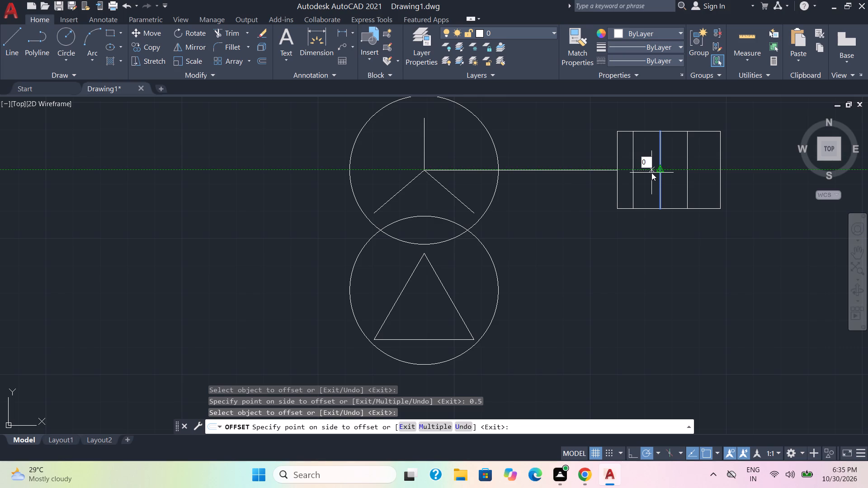
key("period")
key("9")
key("Return")
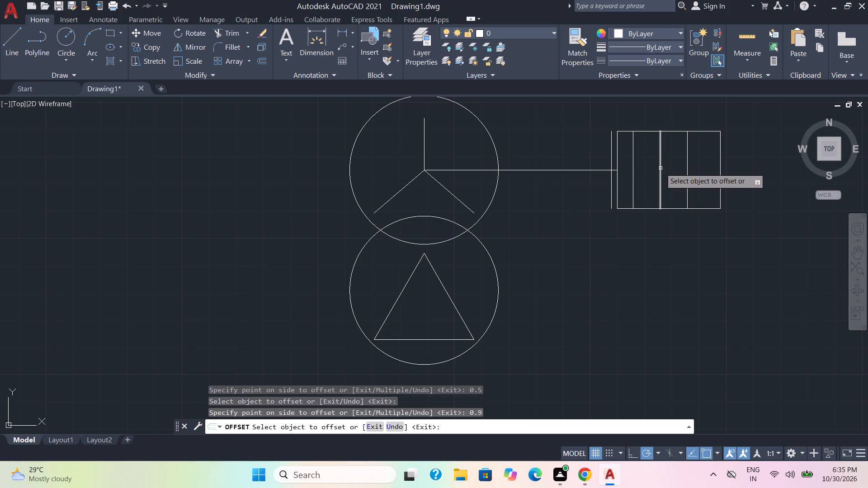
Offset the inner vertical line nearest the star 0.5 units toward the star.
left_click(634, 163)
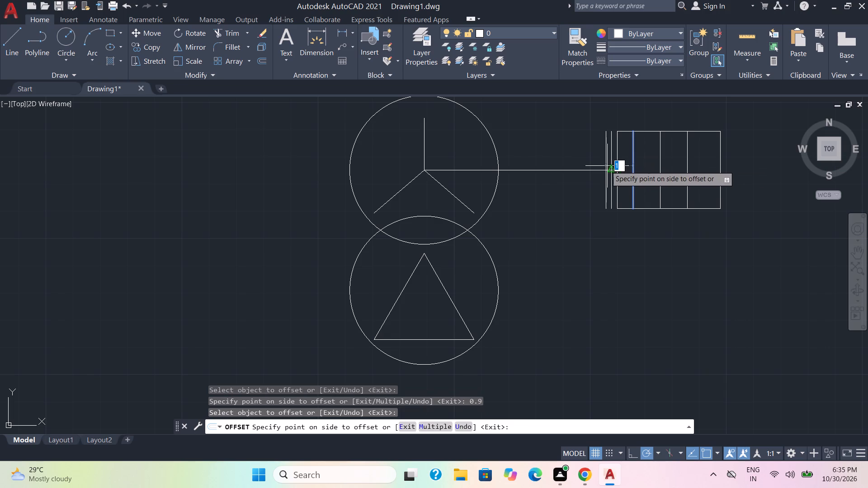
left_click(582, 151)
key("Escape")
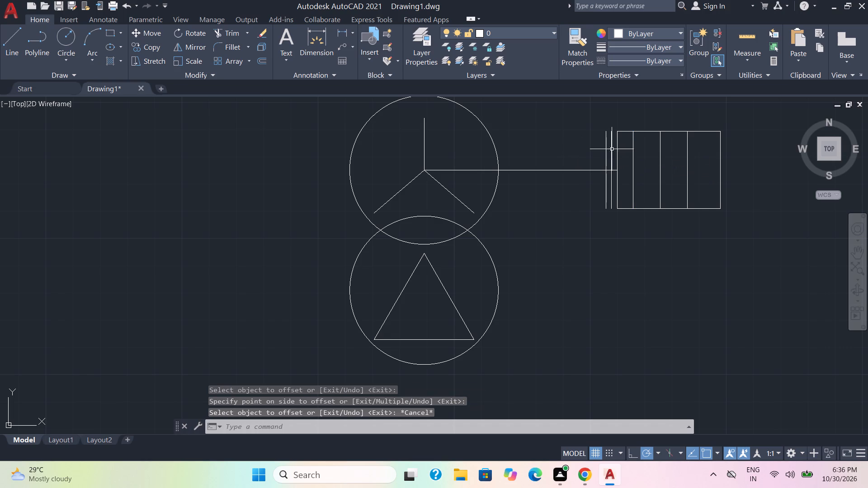
Draw two sloping lines from the ends of the vertical line just outside the rectangle, meeting at the midpoint of its far side.
left_click(11, 36)
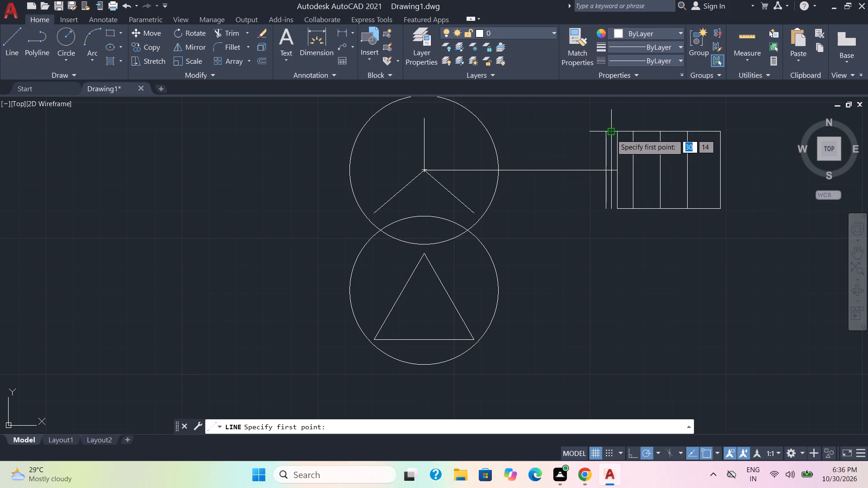
left_click(611, 134)
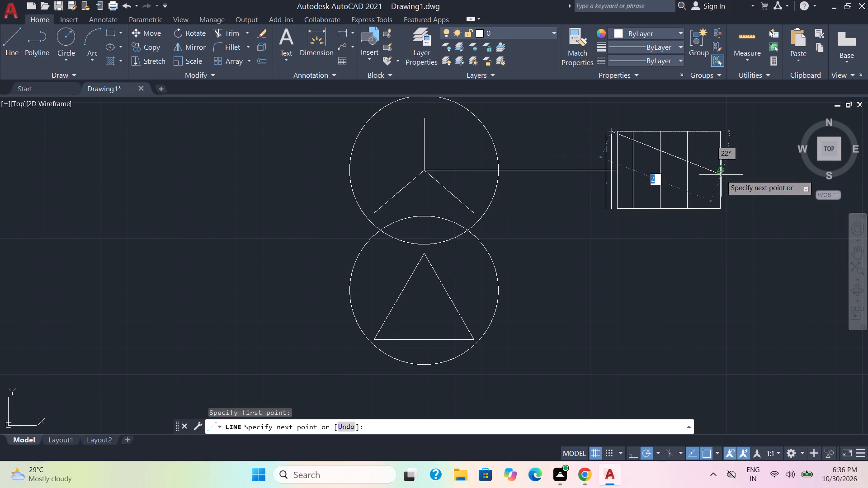
left_click(722, 171)
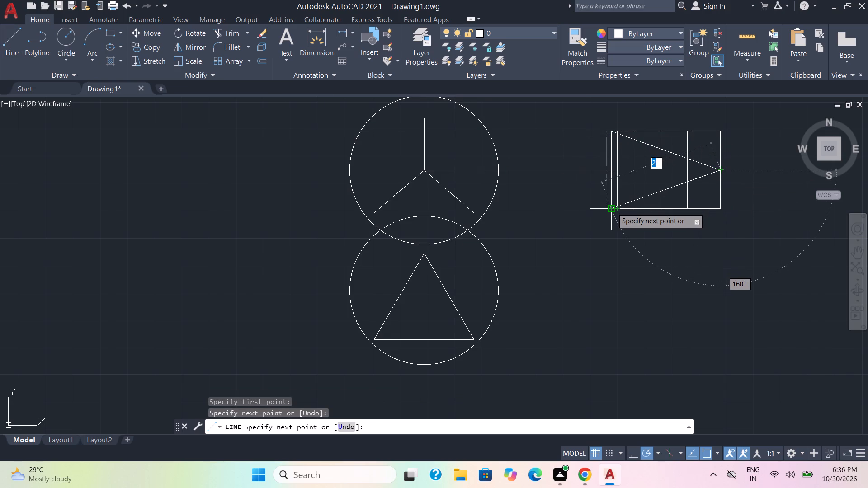
left_click(612, 208)
key("Escape")
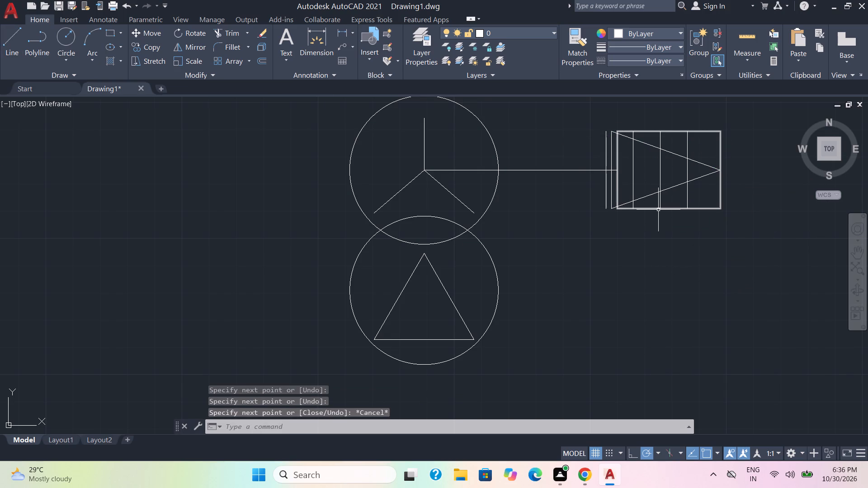
Erase the rectangle and the two short vertical segments at the end of the horizontal line.
left_click(658, 210)
key("Delete")
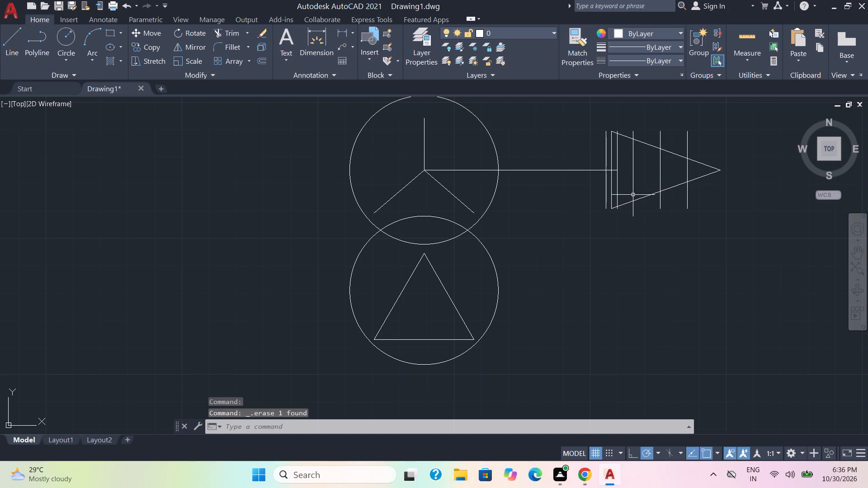
scroll(614, 176, "up", 3)
scroll(614, 160, "down", 1)
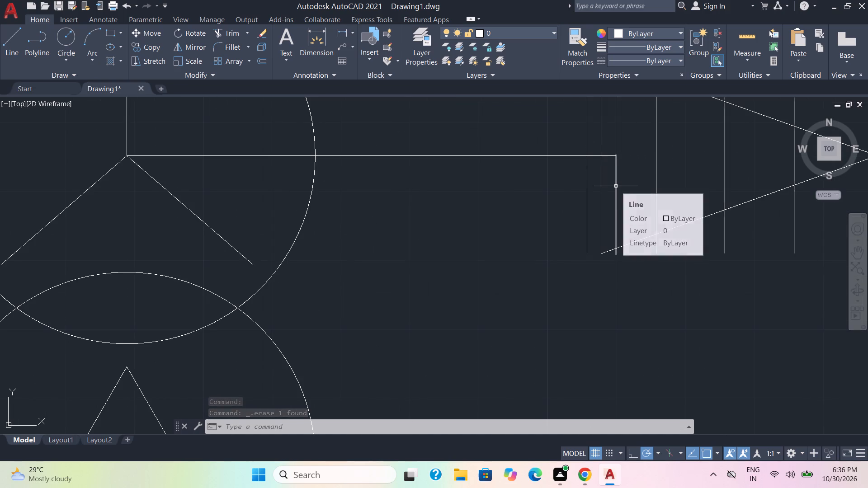
left_click(616, 186)
key("Delete")
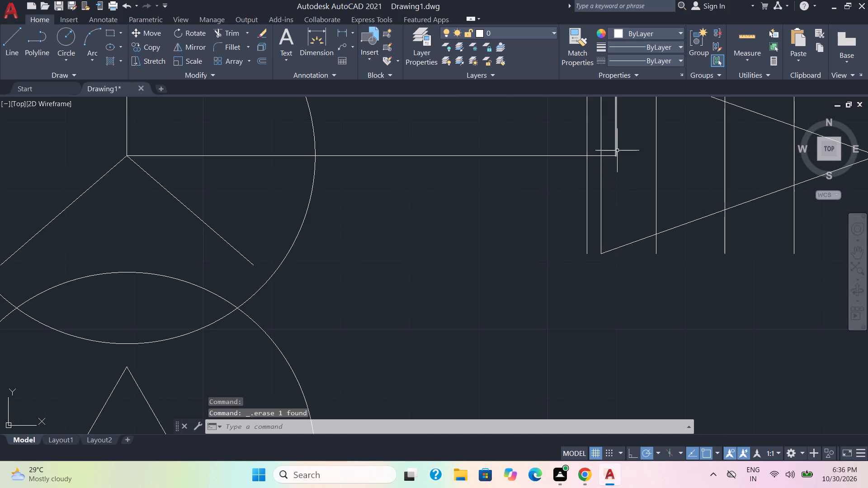
left_click(617, 142)
key("Delete")
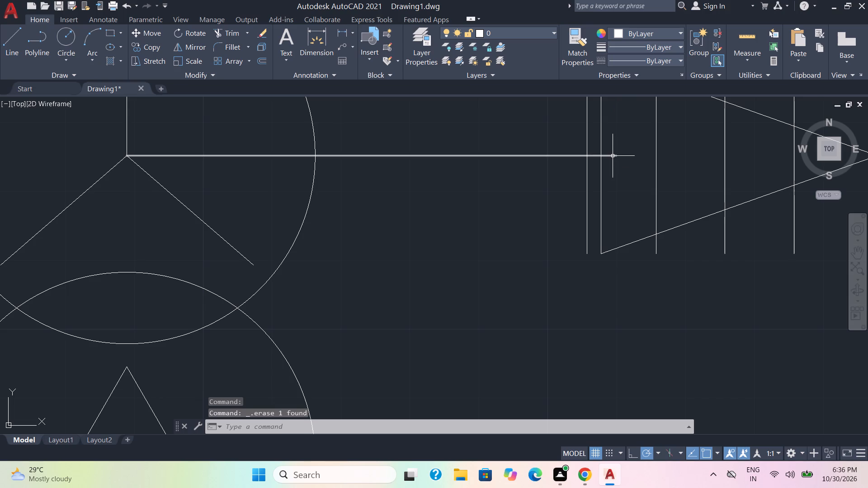
Trim the parts of the three inner vertical lines that extend above and below the sloping lines.
scroll(622, 163, "down", 1)
middle_click_drag(627, 172, 623, 193)
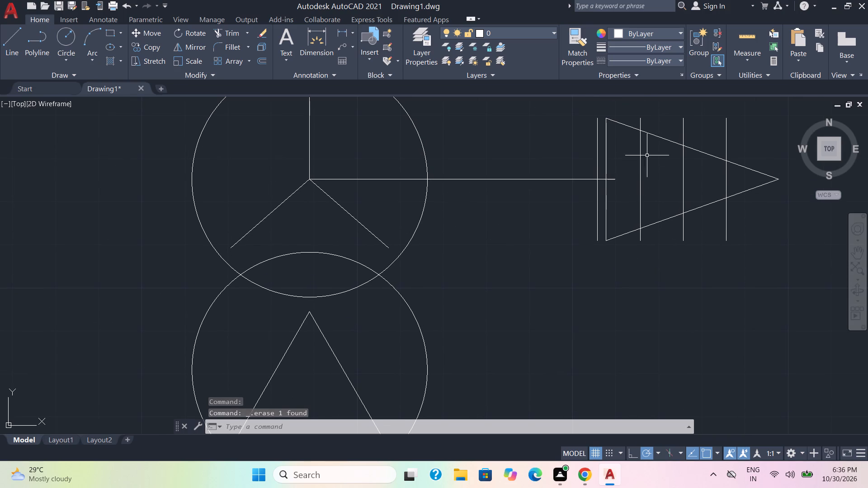
left_click(224, 33)
left_click_drag(746, 139, 719, 140)
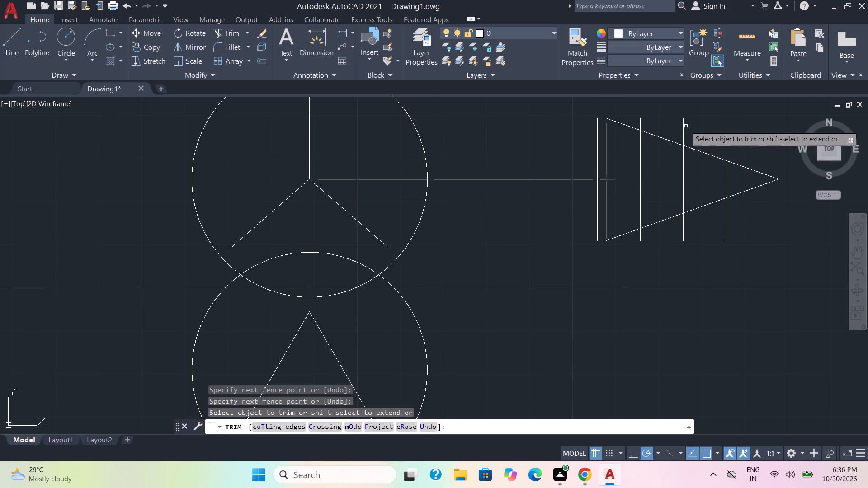
left_click_drag(737, 134, 637, 124)
left_click_drag(630, 239, 757, 231)
Trim away the extra vertical line before the triangle and the end of the horizontal line projecting past the triangle's base.
left_click(596, 233)
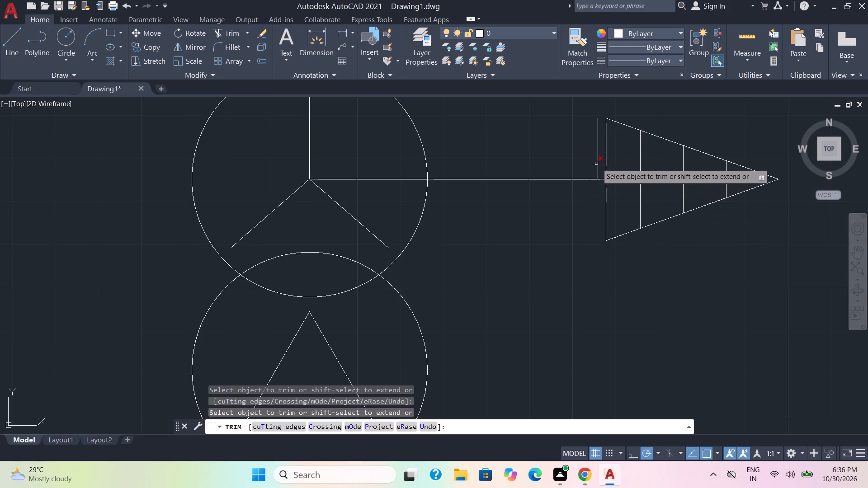
left_click(600, 161)
left_click(590, 167)
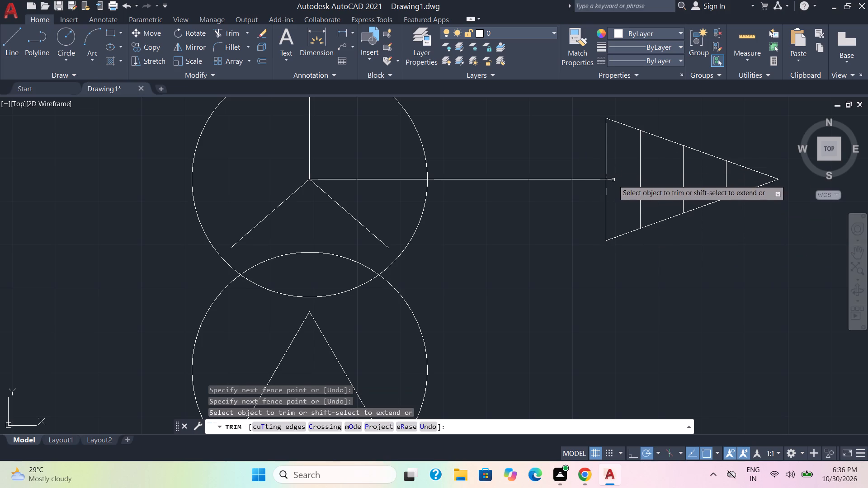
left_click(612, 179)
key("Escape")
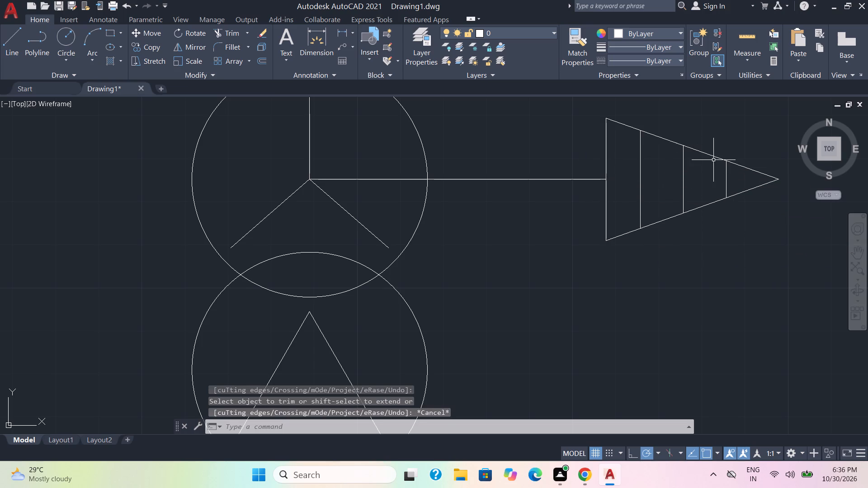
Delete the two sloping construction lines, leaving only the four vertical bars of the earthing symbol.
left_click(717, 155)
left_click(710, 206)
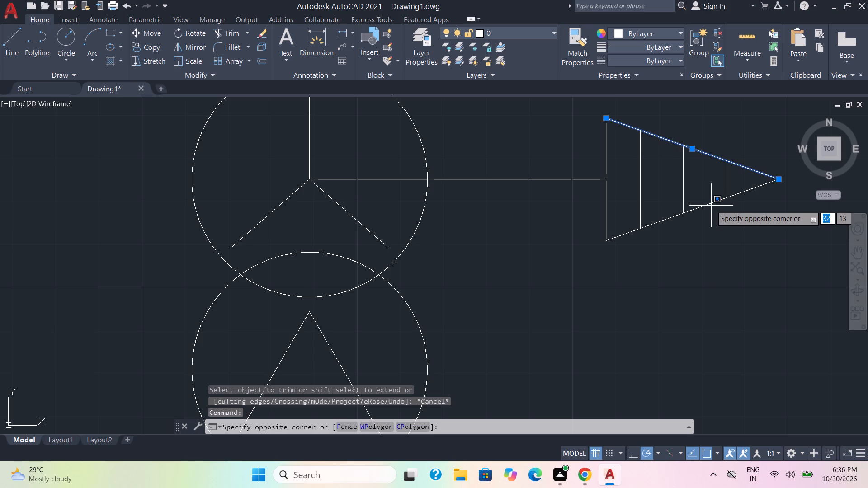
left_click(711, 206)
left_click(709, 205)
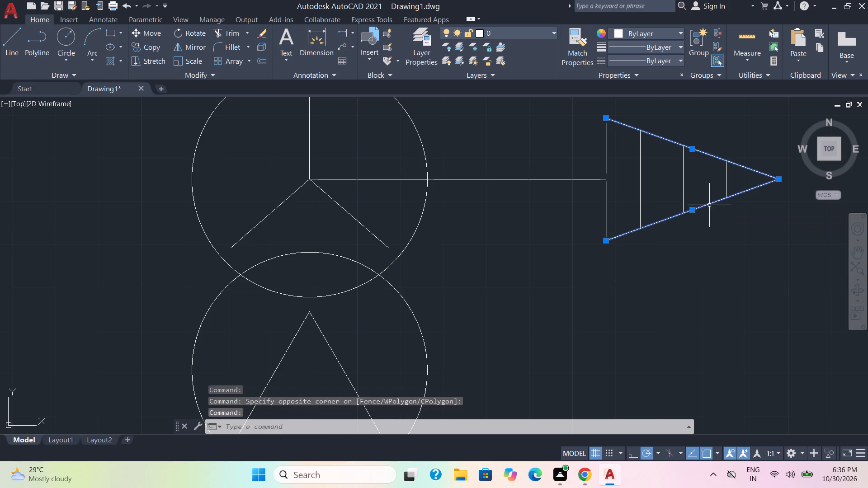
key("Delete")
scroll(722, 202, "down", 2)
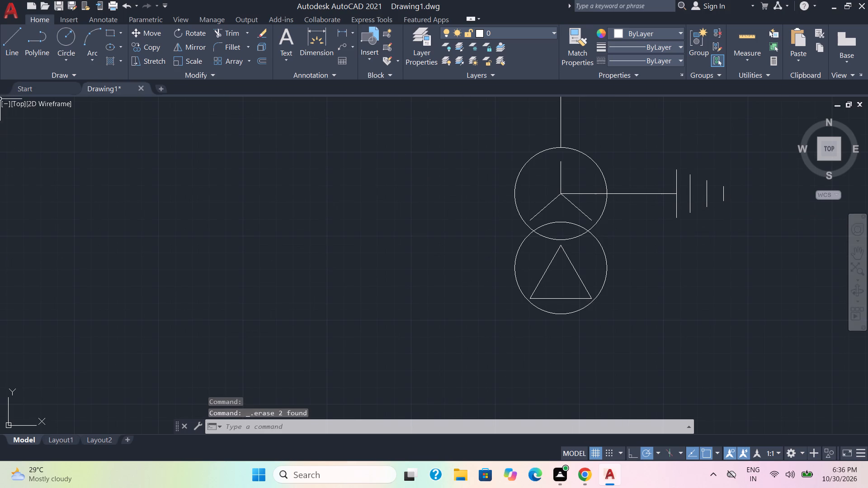
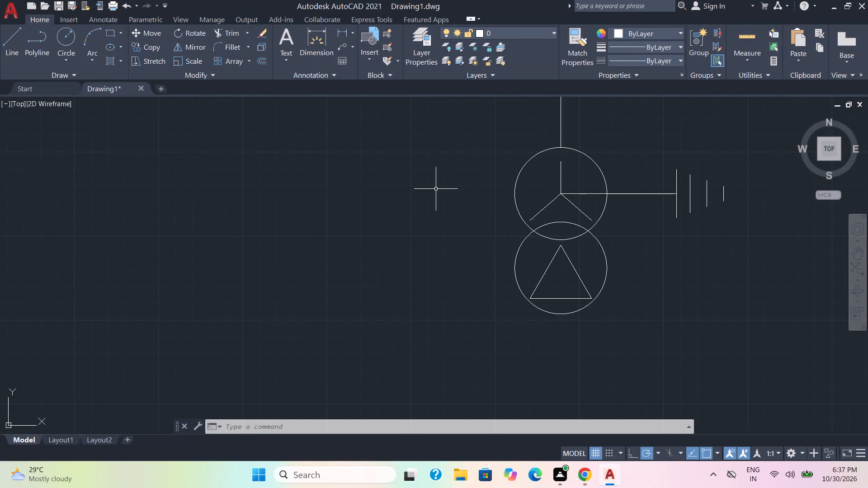
Draw a vertical line about 2 units long straight down from the bottom of the delta circle.
scroll(580, 258, "down", 1)
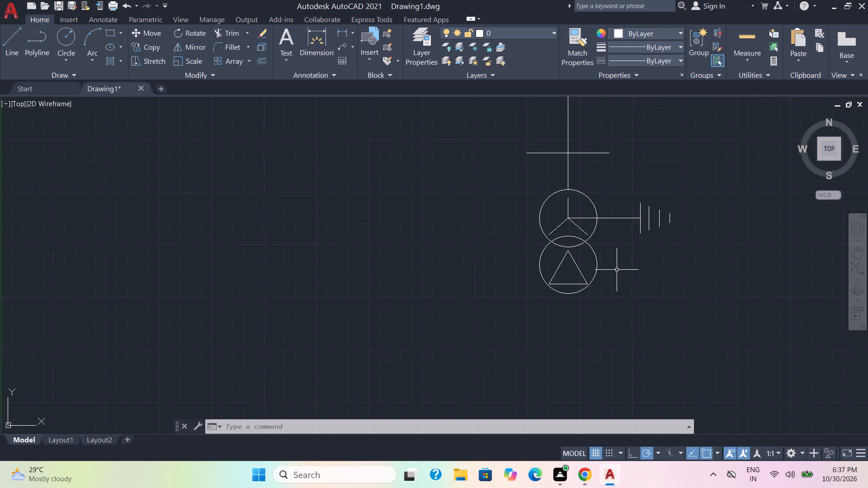
scroll(617, 270, "down", 1)
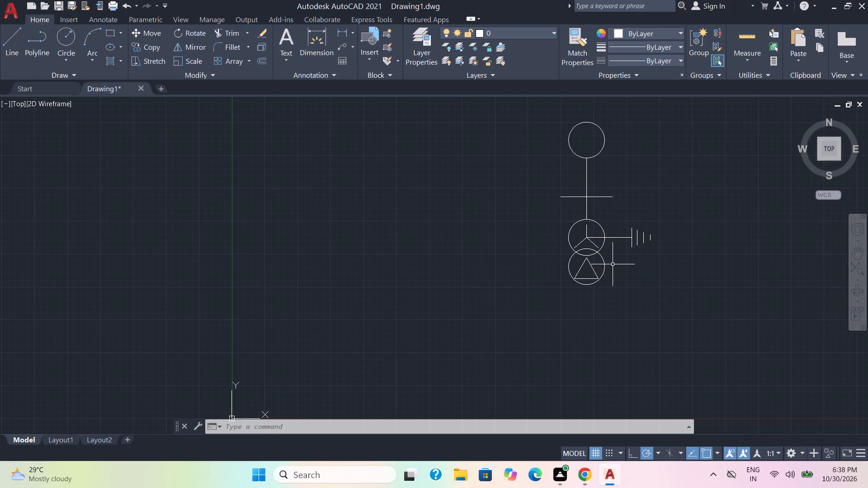
left_click(12, 43)
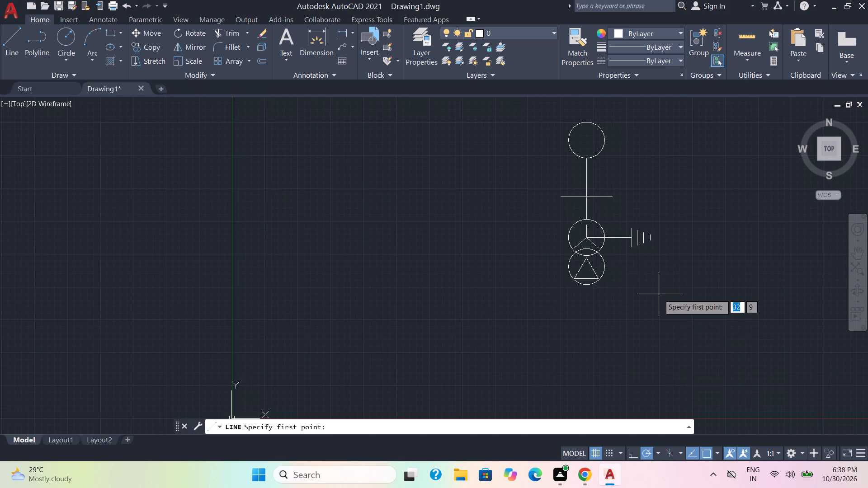
scroll(659, 294, "up", 2)
middle_click_drag(558, 278, 557, 236)
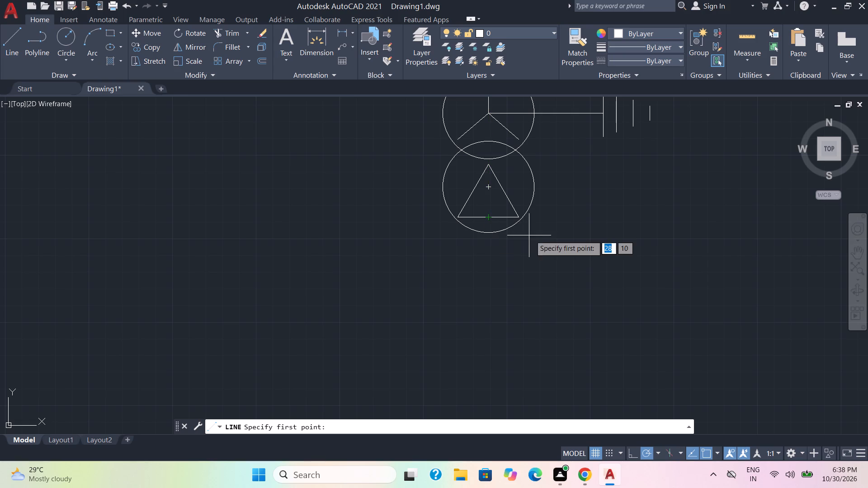
left_click(488, 235)
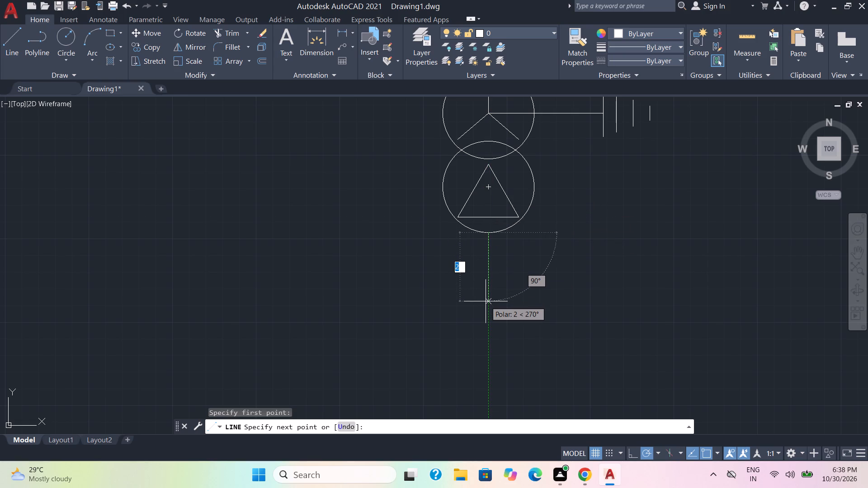
left_click(485, 294)
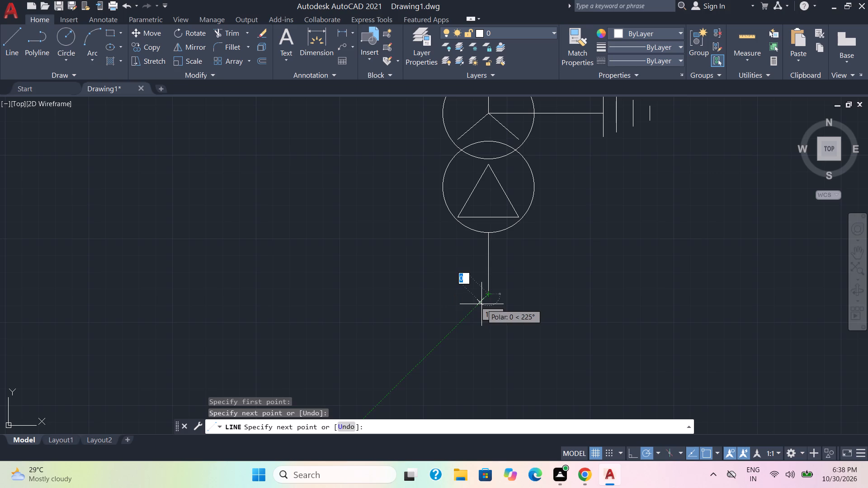
key("space")
Draw a horizontal line about 19 units long running left from the lower end of the vertical line.
key("space")
scroll(485, 300, "down", 1)
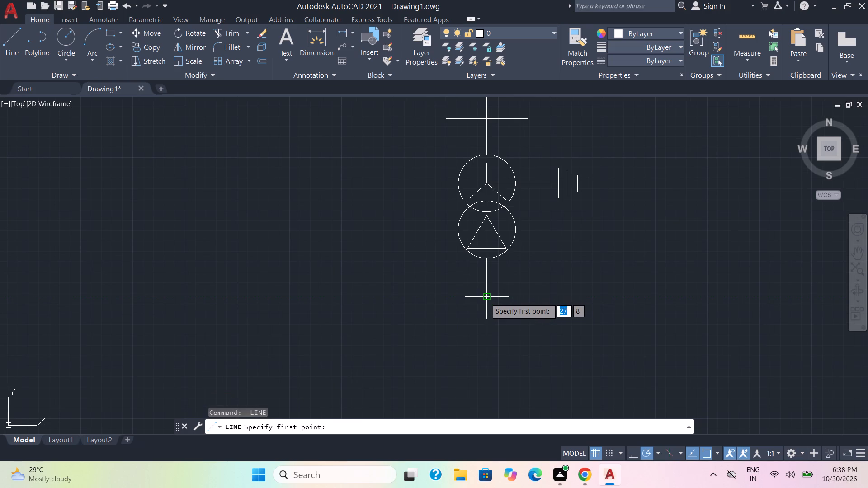
left_click(486, 298)
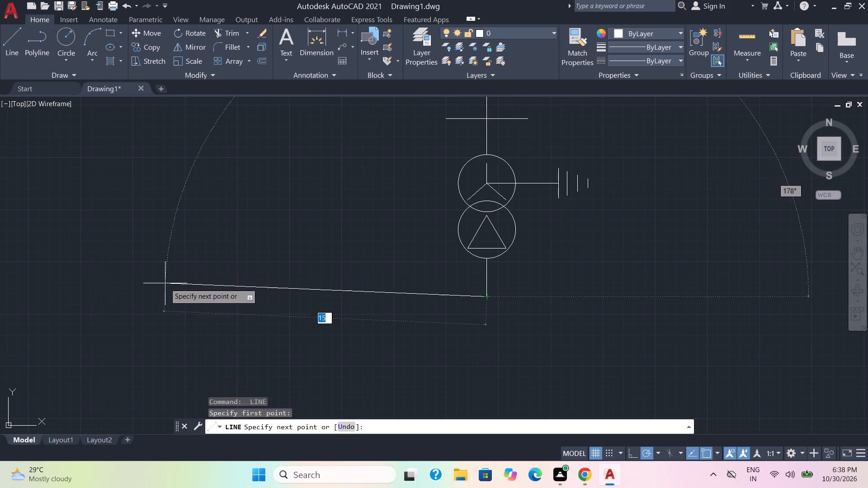
left_click(79, 298)
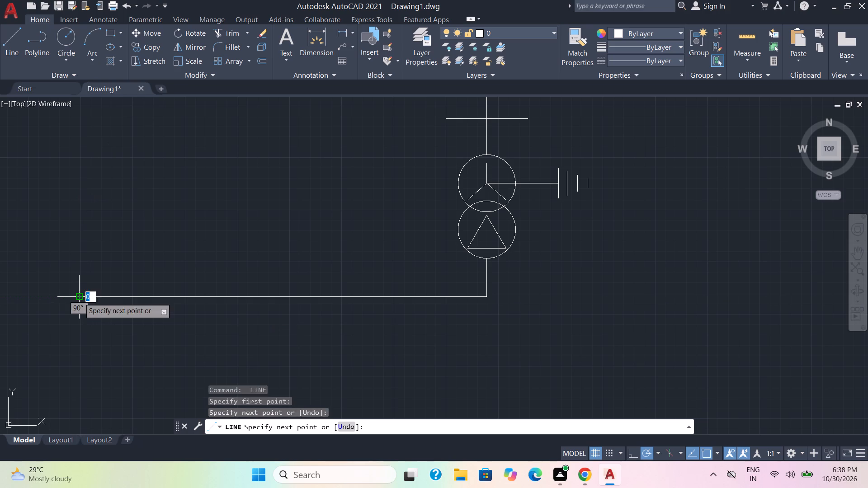
key("space")
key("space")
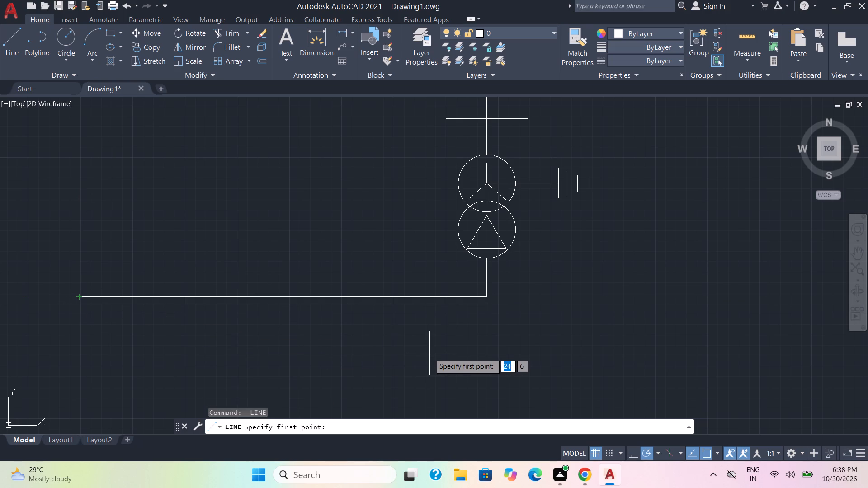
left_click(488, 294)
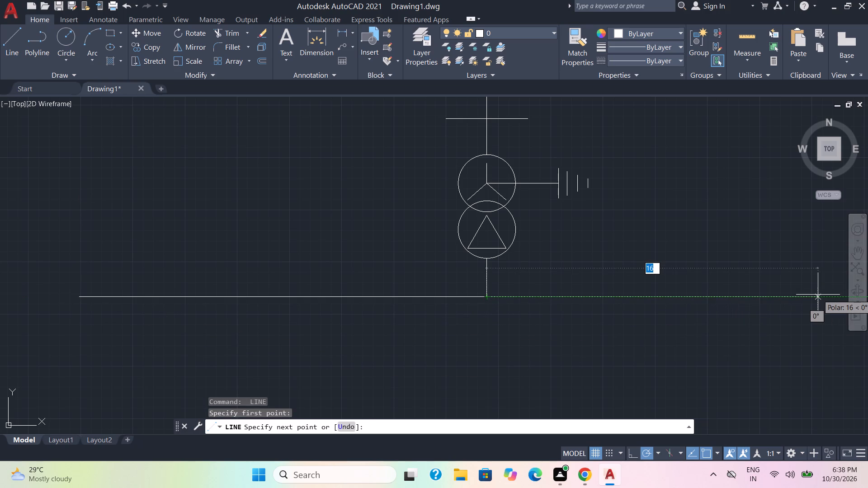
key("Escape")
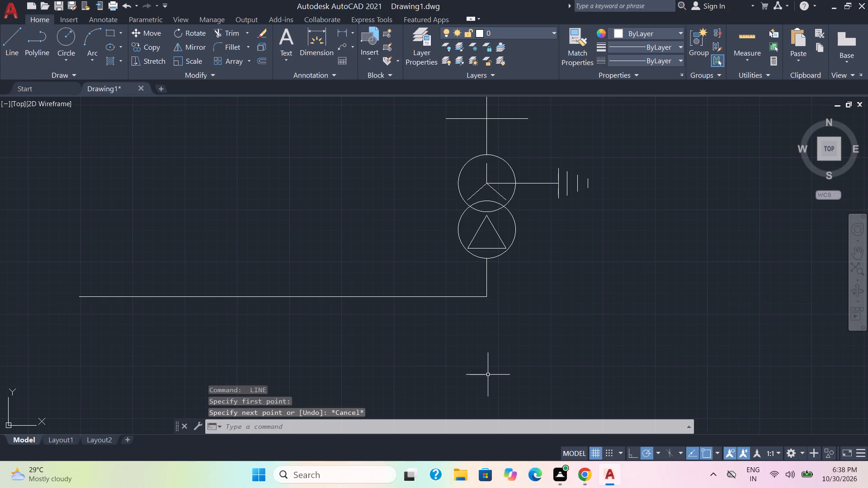
Mirror the long horizontal line about a vertical axis through its junction with the transformer's line, keeping the original.
left_click(469, 343)
left_click(380, 281)
left_click(192, 44)
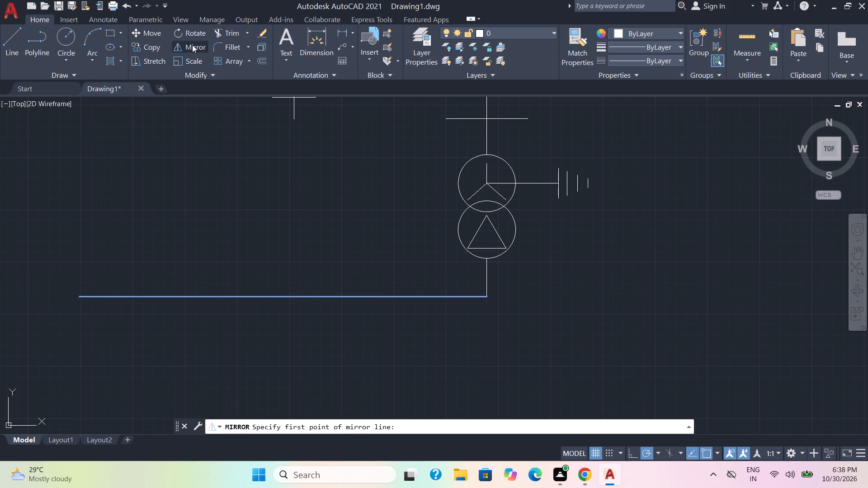
left_click(485, 296)
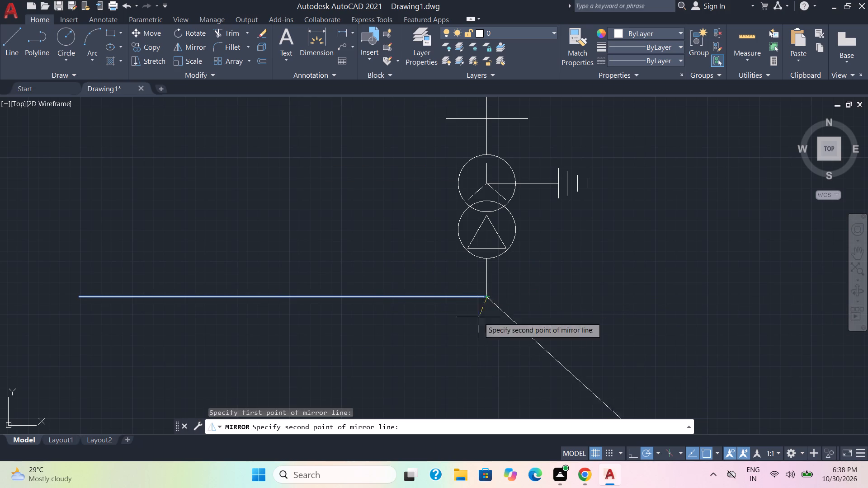
left_click(492, 368)
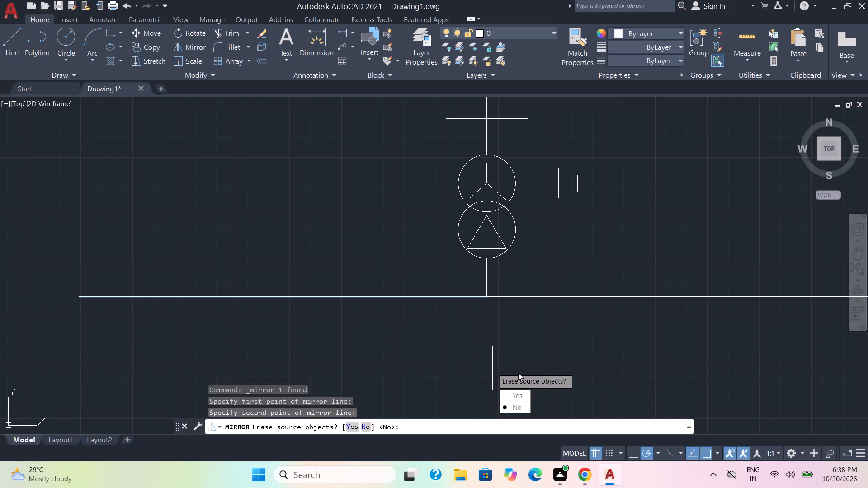
left_click_drag(514, 408, 493, 368)
Draw a vertical line about 2 units long downward from the busbar's midpoint below the transformer.
scroll(531, 328, "down", 1)
middle_click_drag(532, 327, 536, 325)
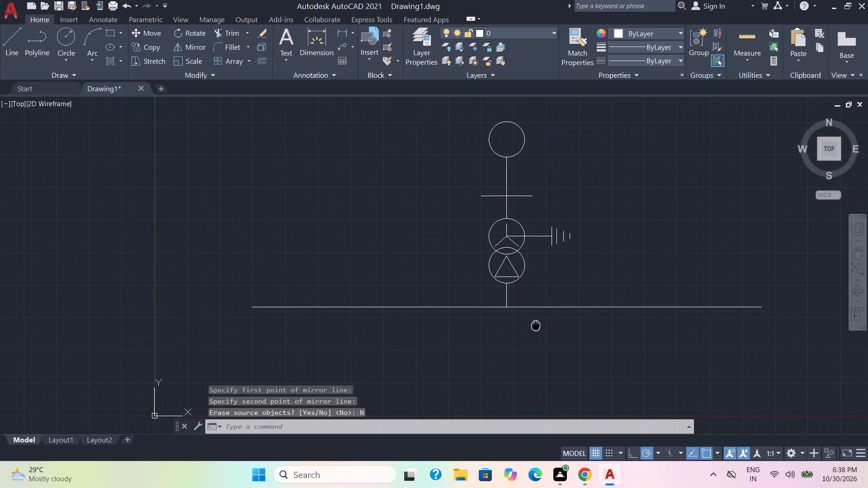
middle_click_drag(536, 325, 535, 257)
left_click(10, 46)
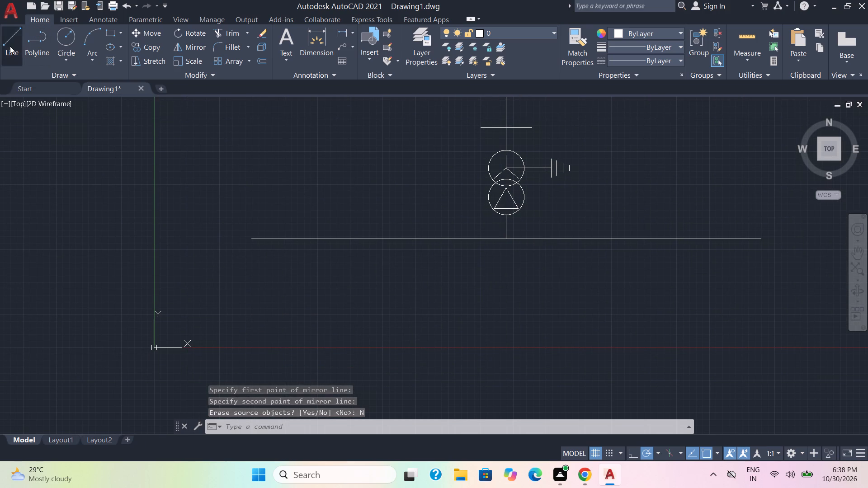
left_click(506, 240)
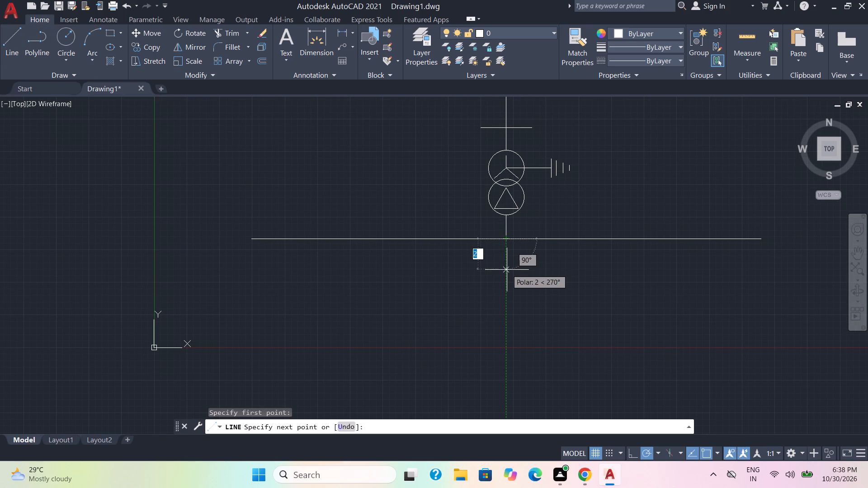
left_click(508, 267)
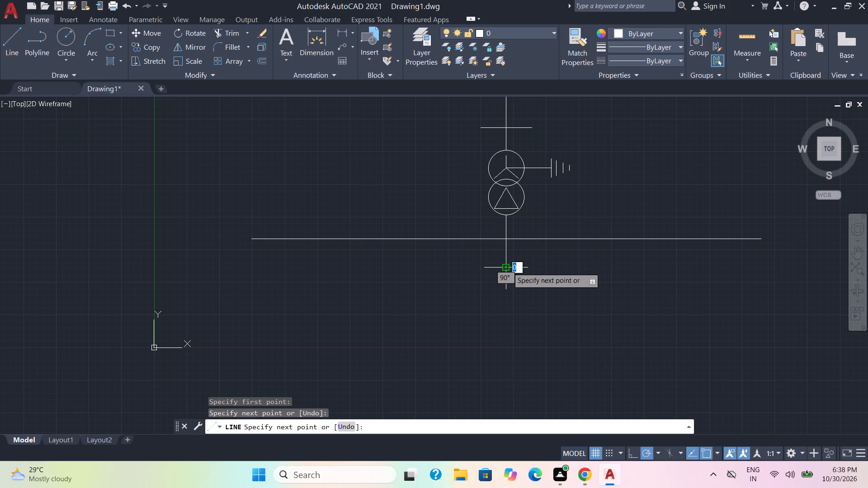
key("Escape")
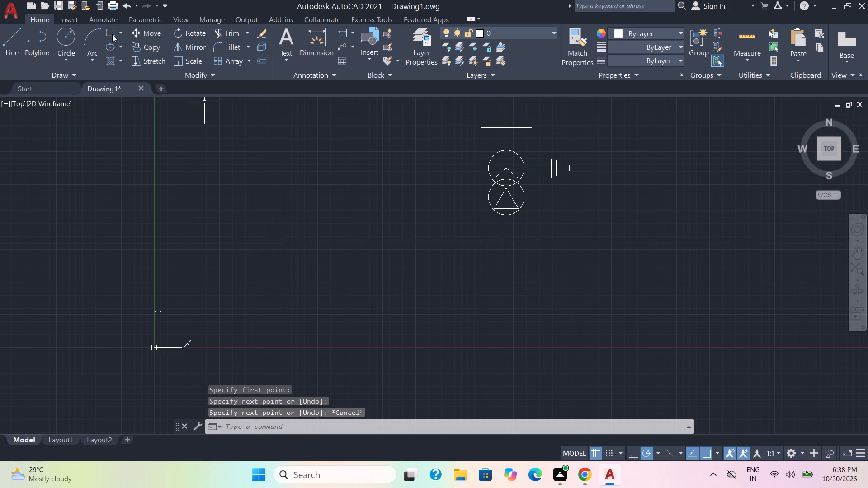
Draw a square of about 2 by 2 units at the lower end of the vertical line below the busbar.
left_click(112, 34)
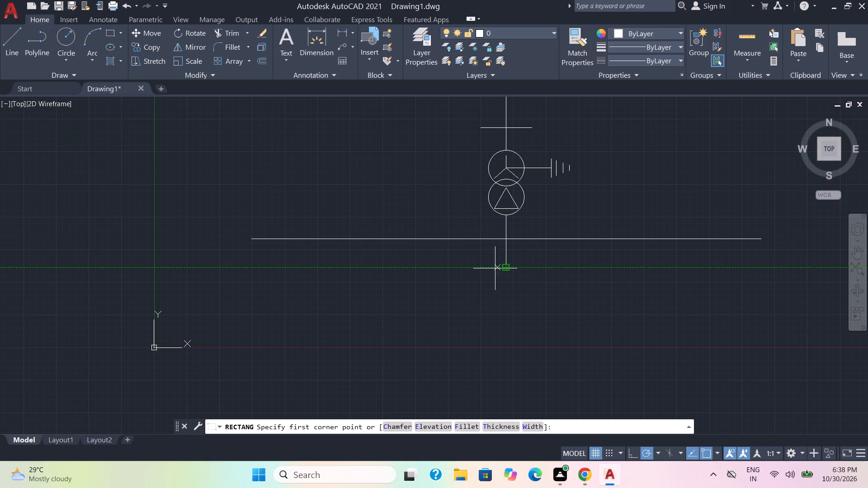
left_click(490, 267)
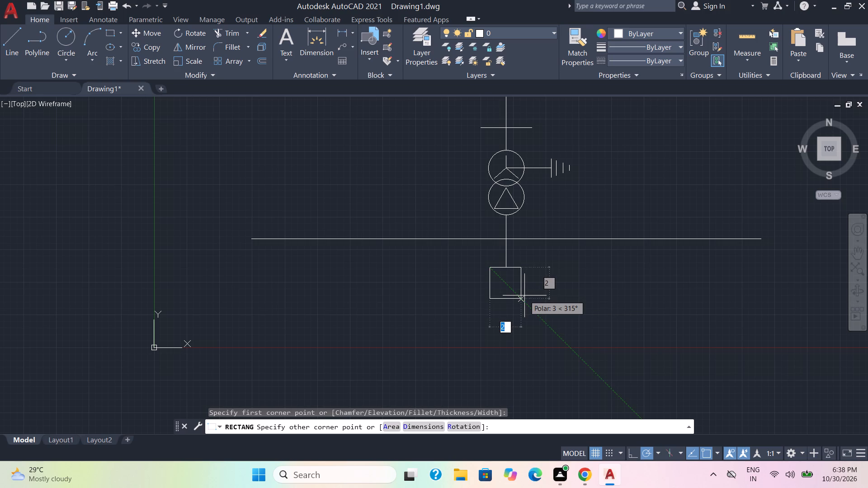
left_click(524, 296)
Move the square so the midpoint of its top edge meets the lower end of the vertical line.
left_click(526, 302)
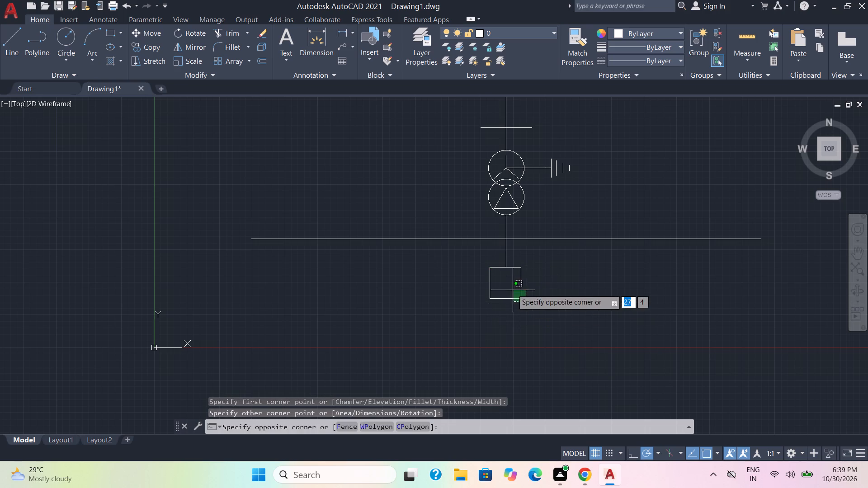
left_click(510, 287)
left_click(152, 32)
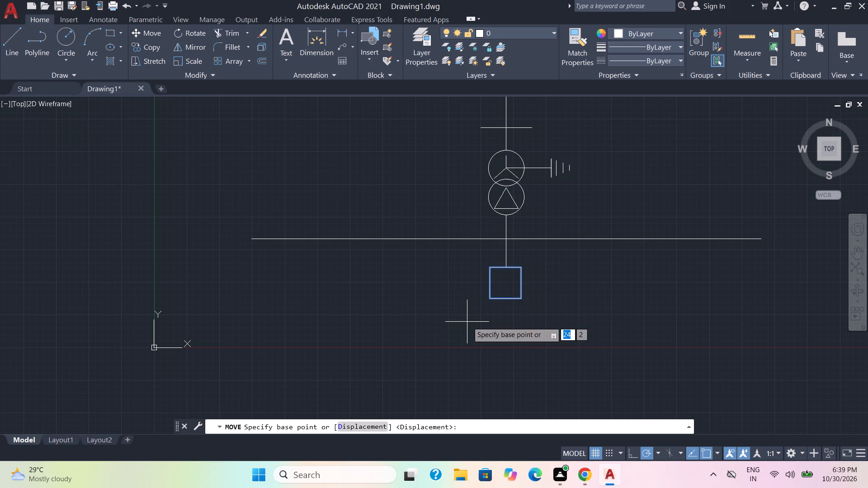
scroll(470, 315, "up", 2)
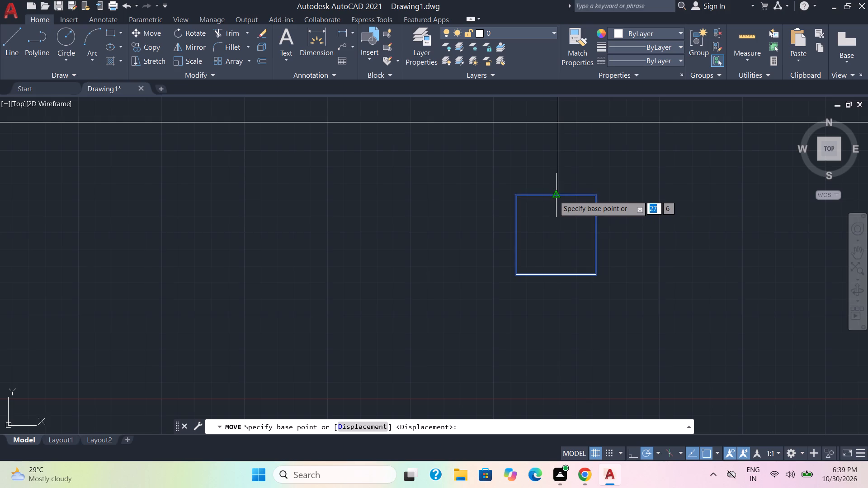
scroll(554, 196, "up", 3)
left_click(554, 196)
left_click(564, 195)
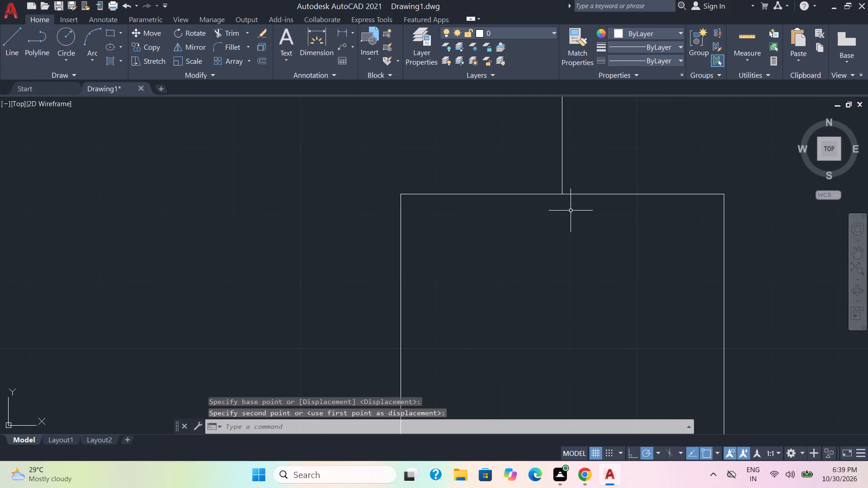
Draw a line down from the midpoint of the square's bottom edge, ending in a leftward horizontal segment about 1 unit long.
scroll(572, 228, "down", 2)
scroll(575, 311, "down", 2)
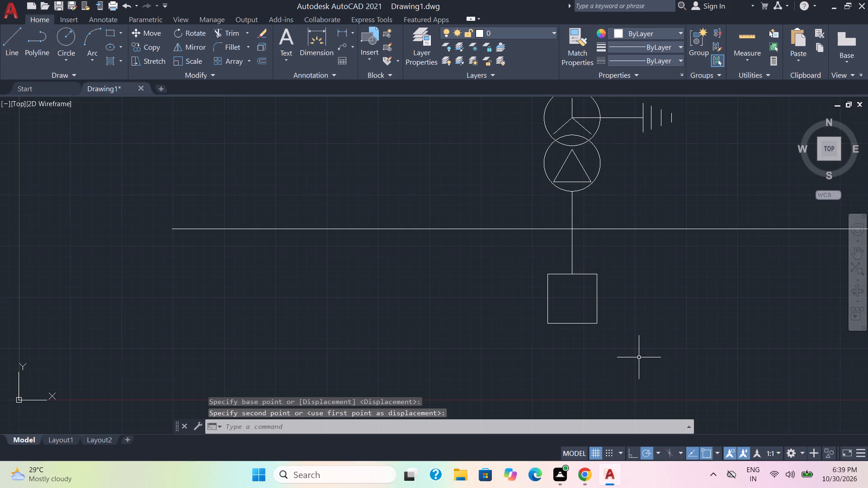
middle_click_drag(655, 359, 580, 244)
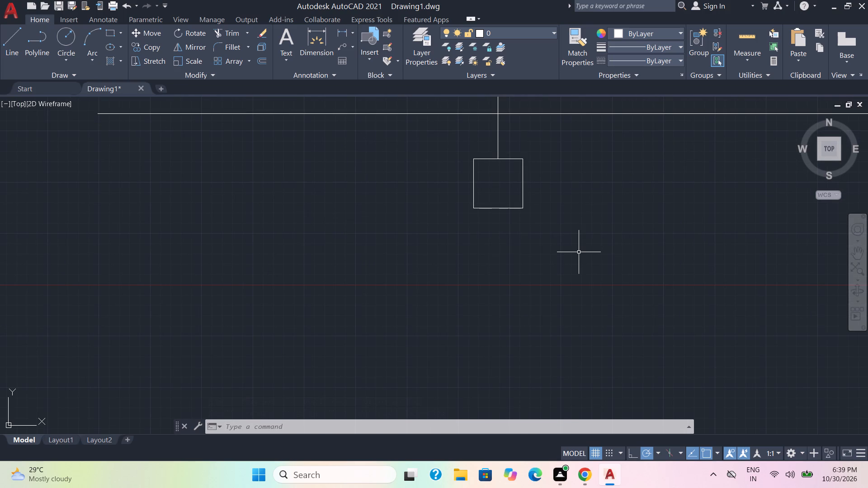
left_click(10, 40)
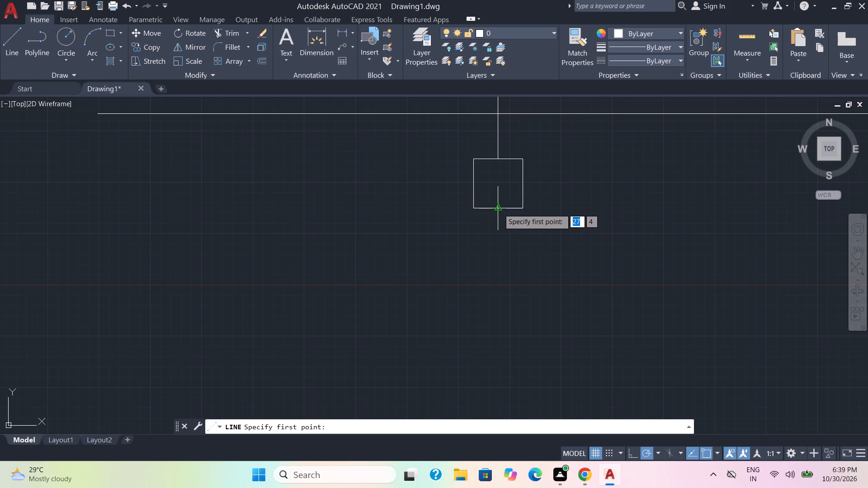
left_click(500, 210)
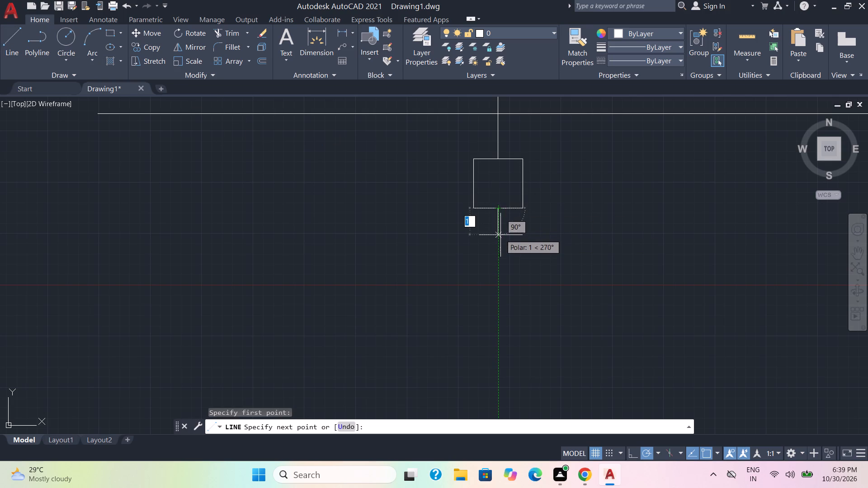
left_click(500, 263)
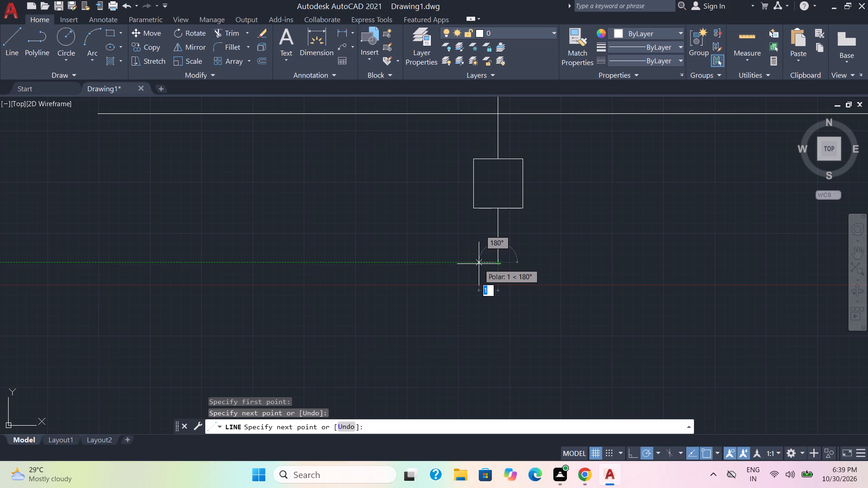
left_click(479, 264)
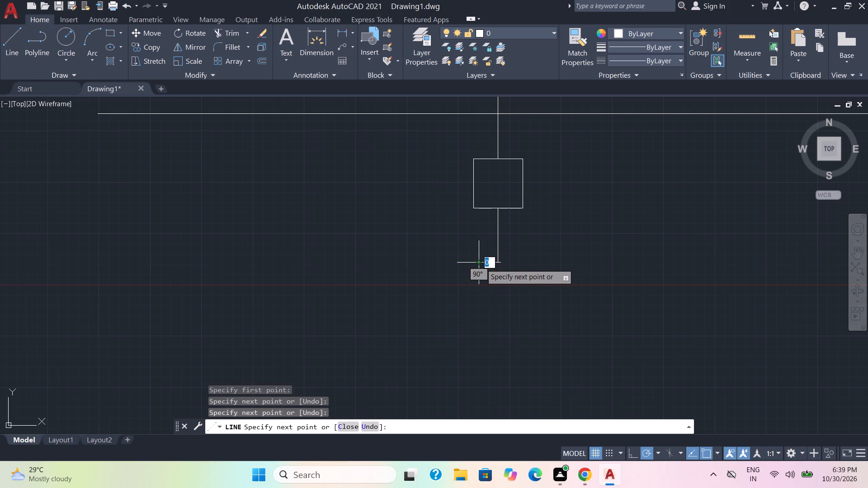
key("space")
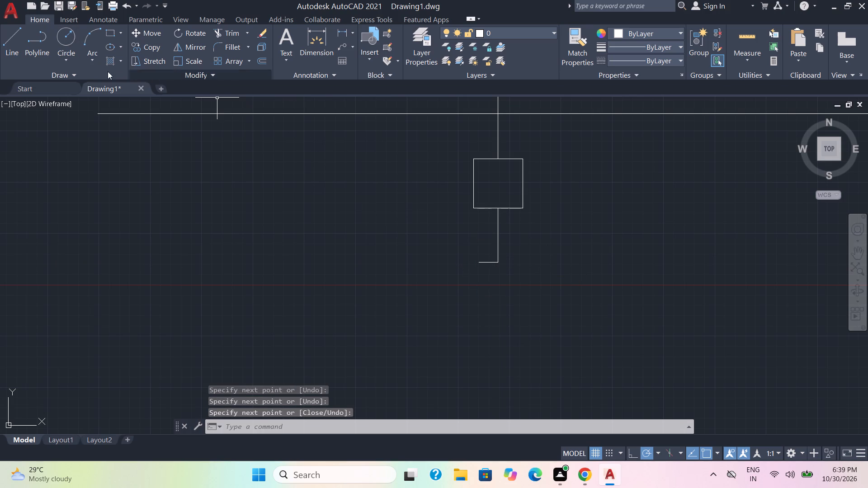
Draw a two-point circle from the free end of the short horizontal segment, with its diameter sloping down to the right at about 32°.
left_click(62, 36)
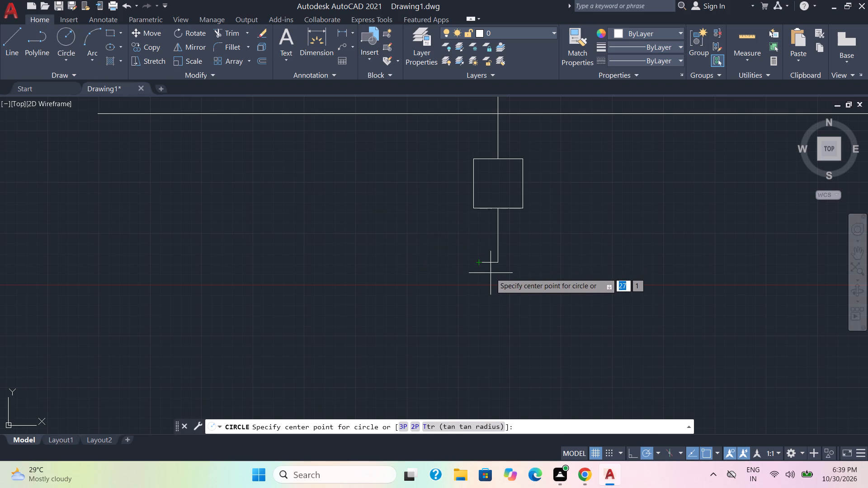
left_click(69, 57)
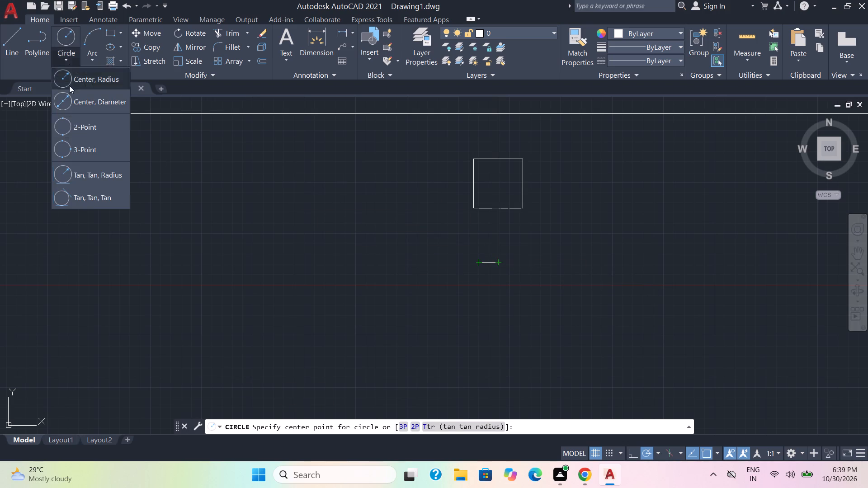
left_click(79, 127)
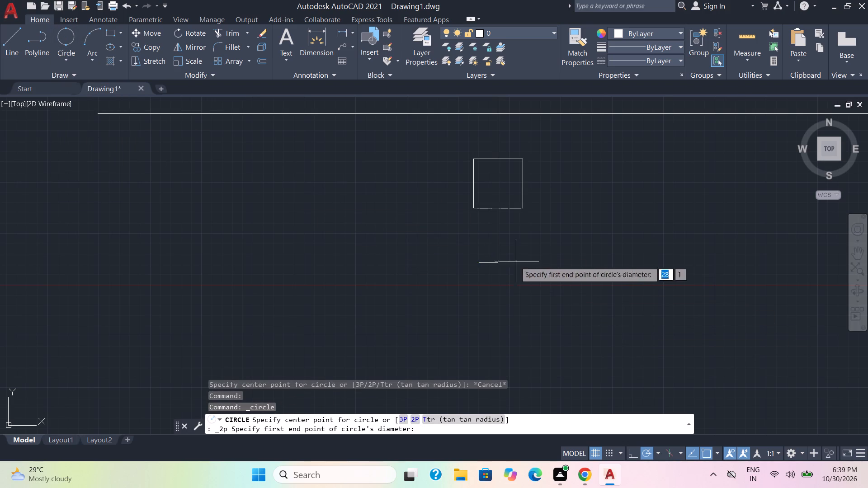
left_click(480, 262)
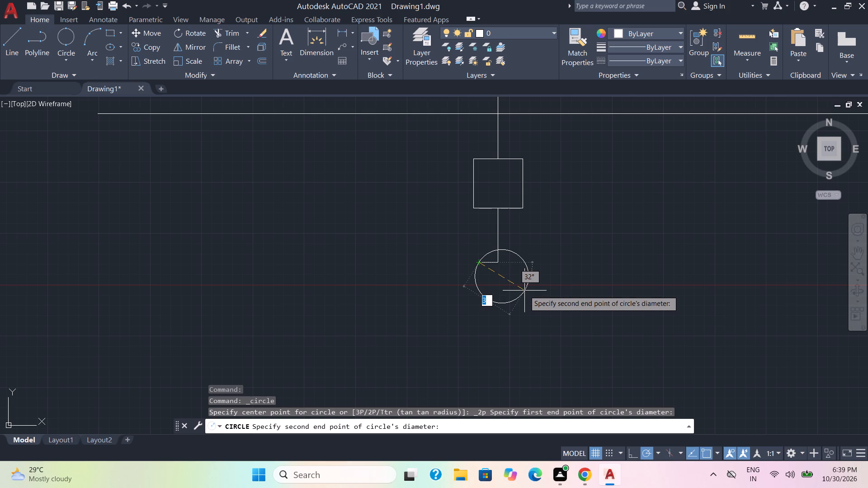
left_click(524, 291)
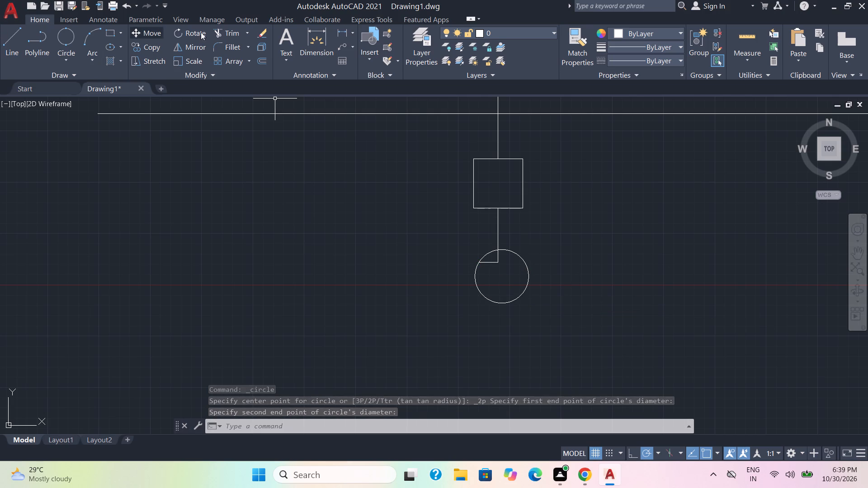
Extend the vertical line to the circle's bottom, trim away the lower-left arc, and remove the line's extension inside the circle.
left_click(227, 29)
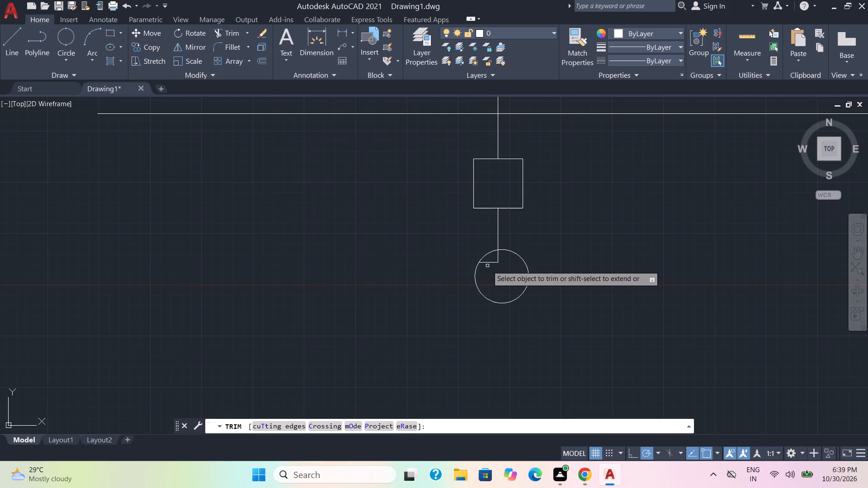
left_click(497, 258, "shift")
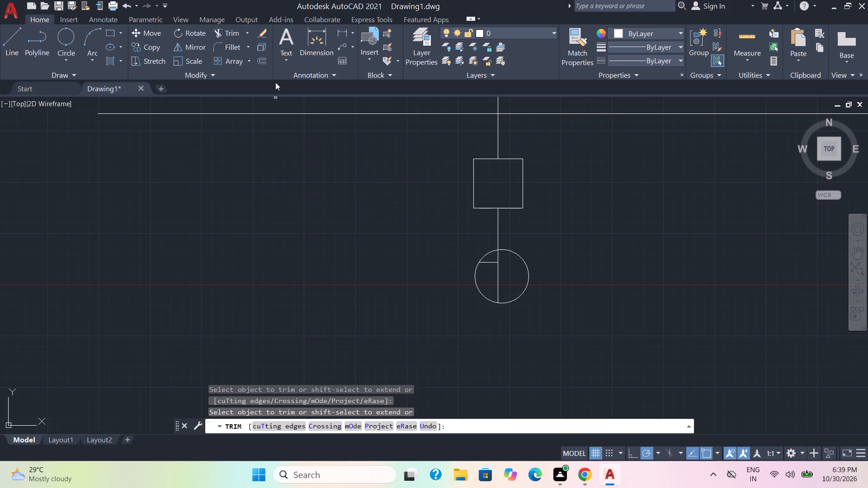
left_click(481, 296)
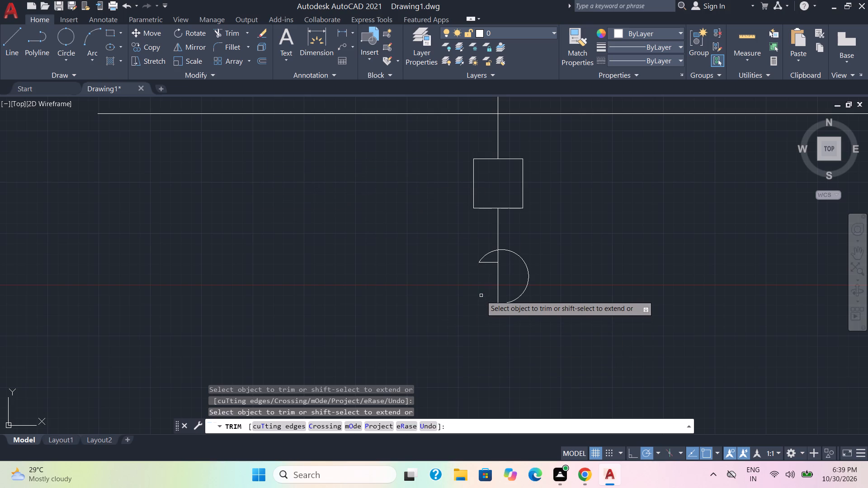
left_click(497, 290)
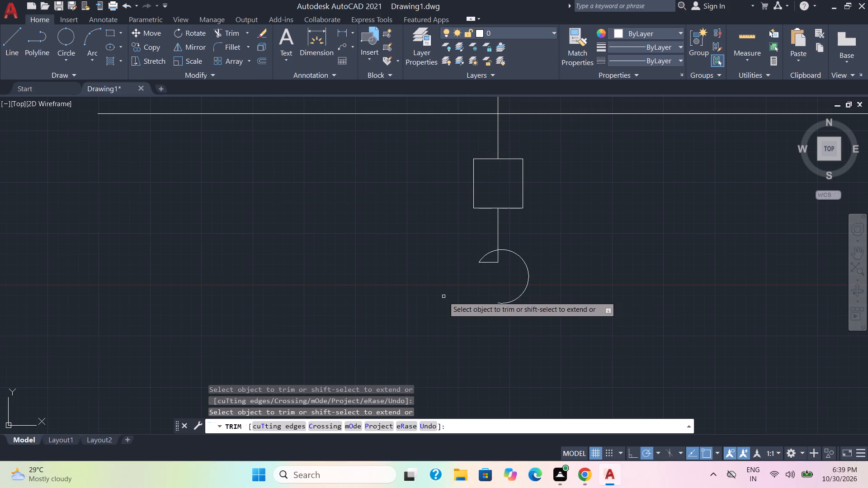
key("Escape")
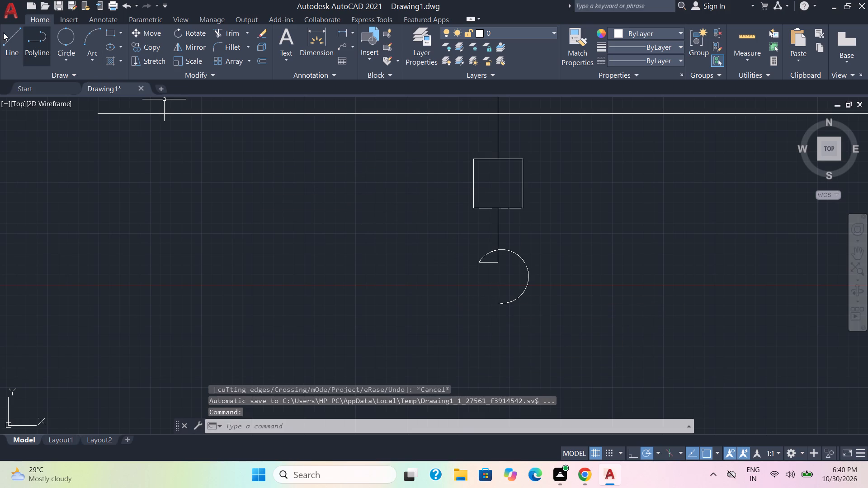
Draw a vertical line about 5 units long downward from the lower end of the open arc.
left_click(7, 41)
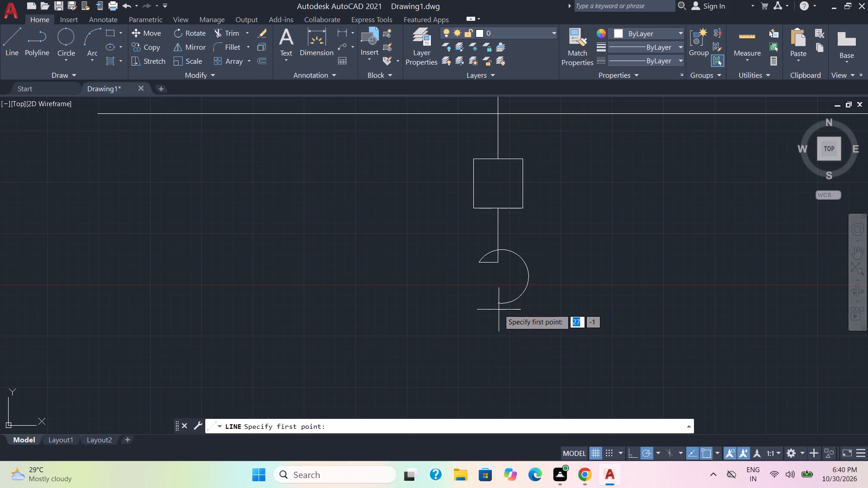
left_click(500, 305)
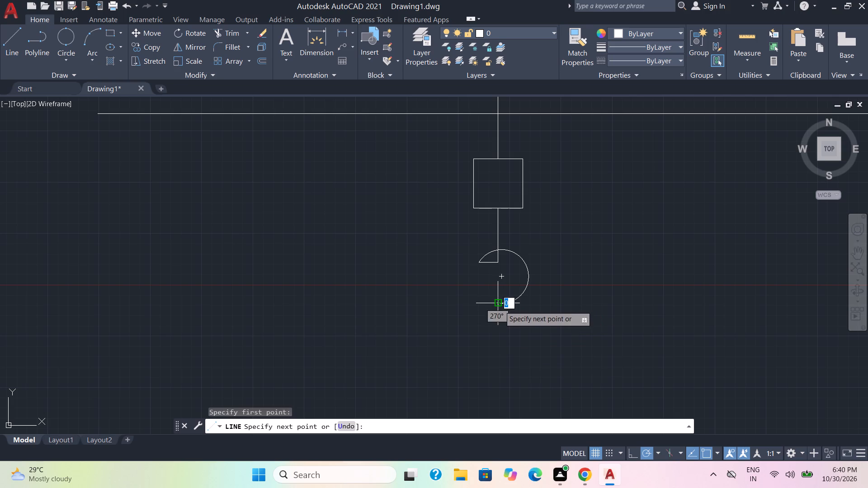
scroll(496, 346, "down", 3)
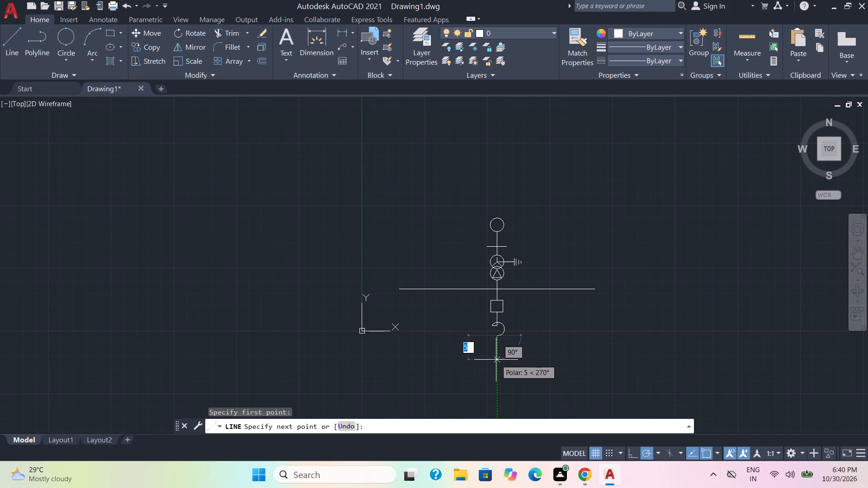
left_click(496, 362)
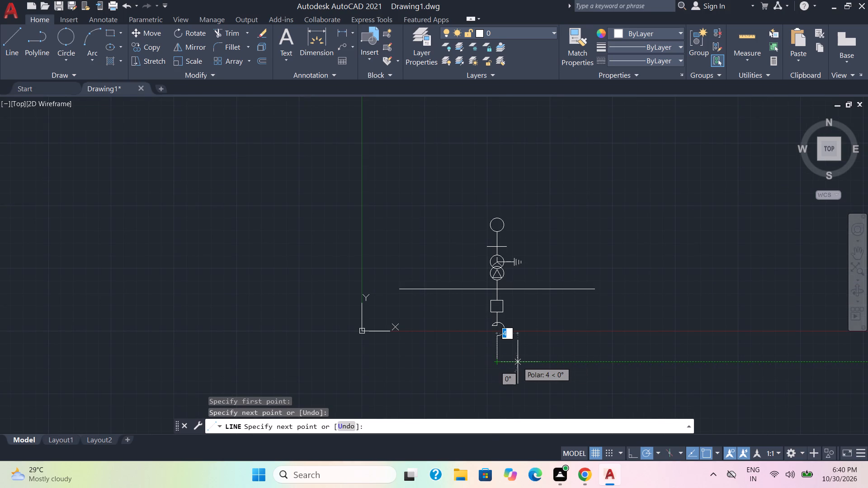
key("Escape")
Move the whole diagram by the busbar's midpoint about 63 units up and to the right, at about 41°.
left_click(642, 392)
left_click(414, 186)
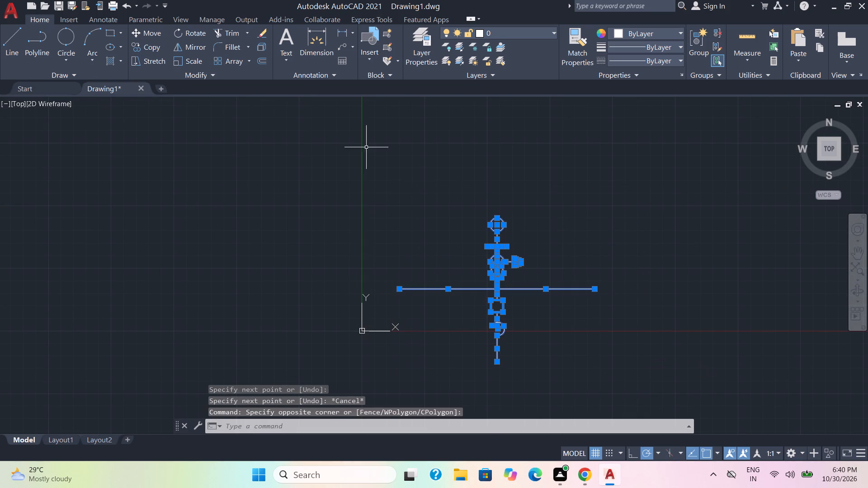
left_click(162, 31)
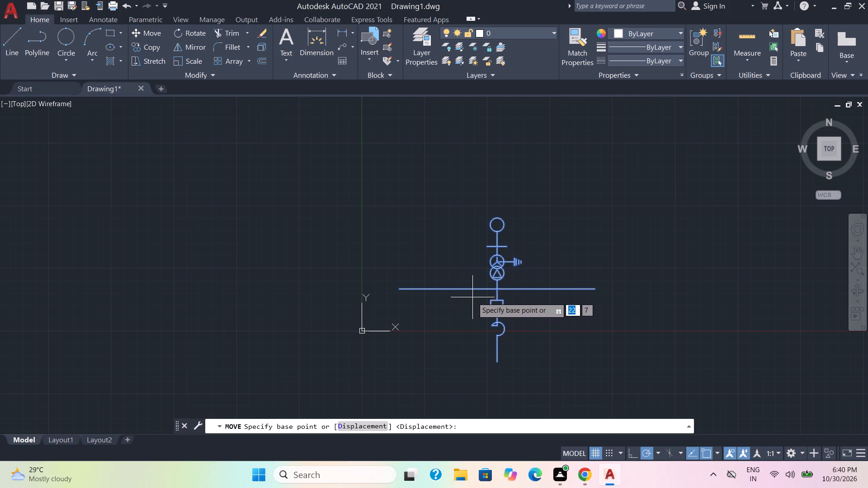
left_click(488, 290)
middle_click_drag(568, 189, 127, 294)
middle_click_drag(435, 229, 148, 307)
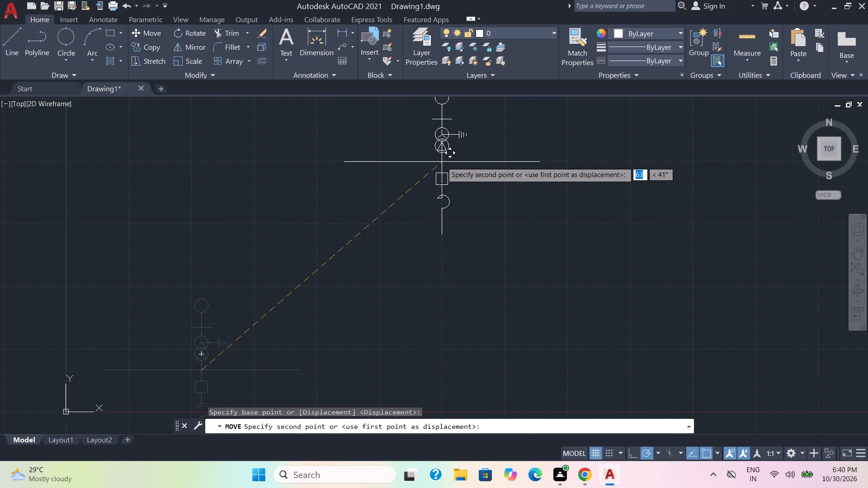
left_click(442, 162)
Copy the open-arc symbol with its connecting lines from the square's bottom midpoint to a spot about 7 units left, below the busbar.
scroll(481, 255, "up", 1)
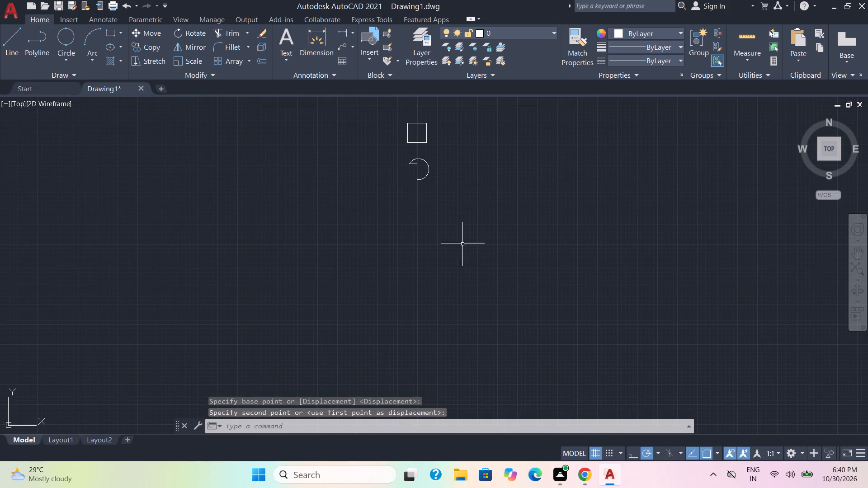
middle_click_drag(453, 234, 467, 279)
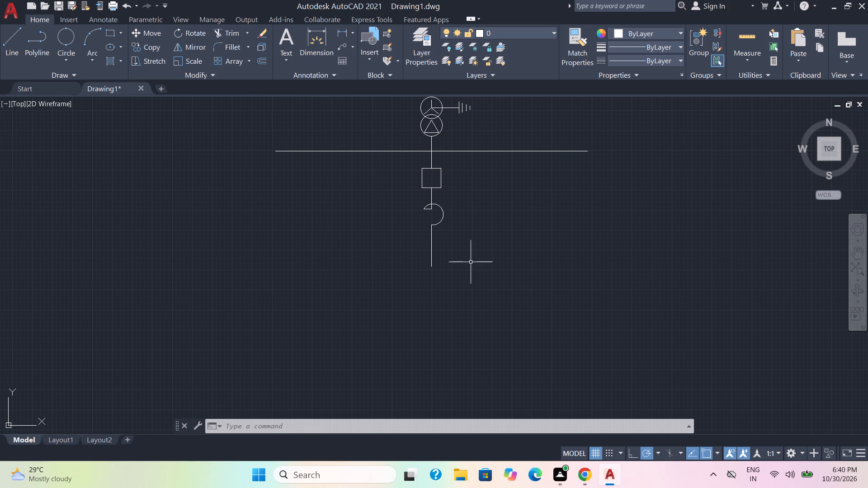
left_click(453, 234)
left_click(416, 202)
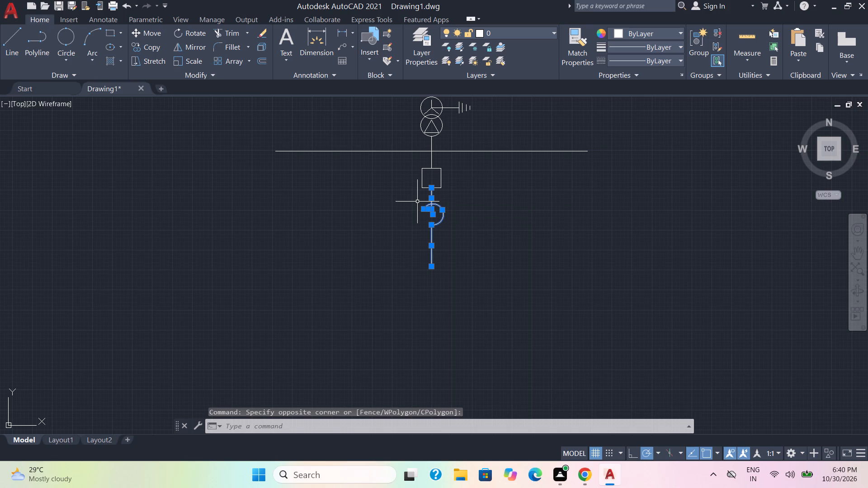
left_click(159, 48)
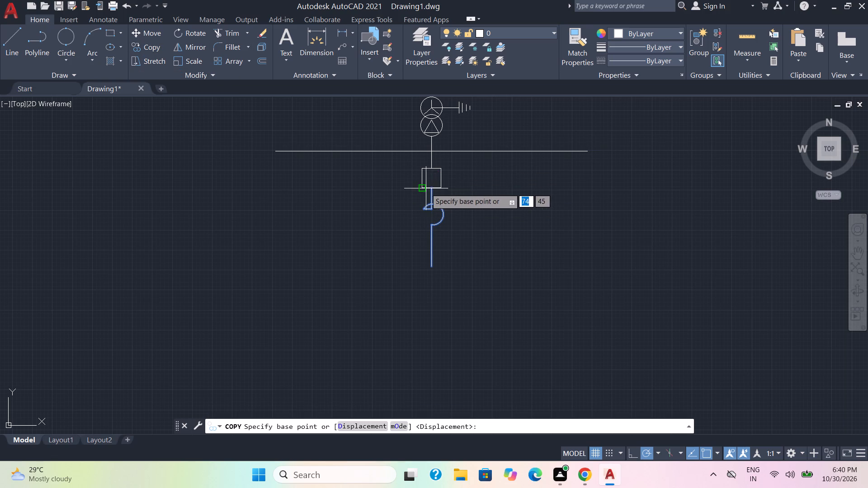
left_click(430, 189)
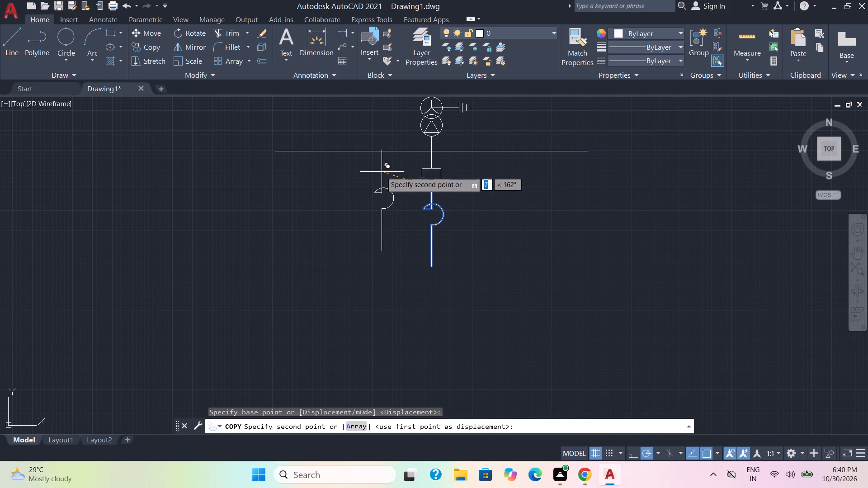
left_click(379, 174)
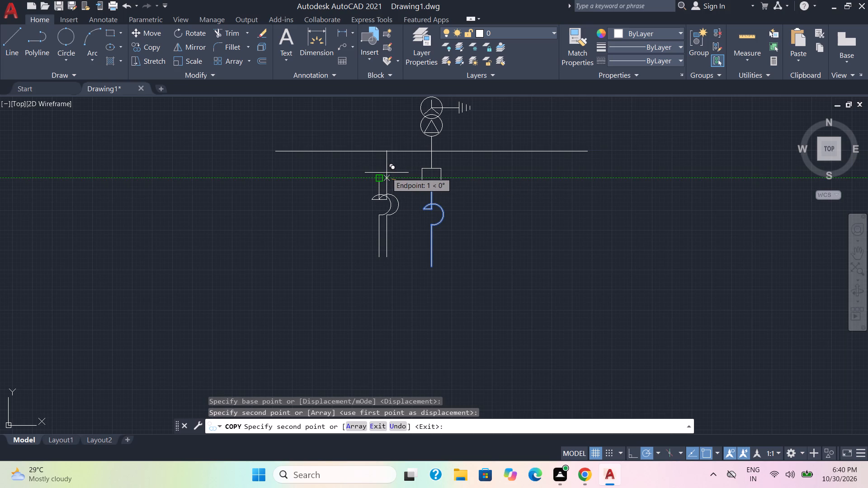
key("Escape")
Rotate the copied open-arc branch 90° clockwise about its top endpoint so it lies horizontally, extending leftward.
left_click(393, 244)
left_click(368, 187)
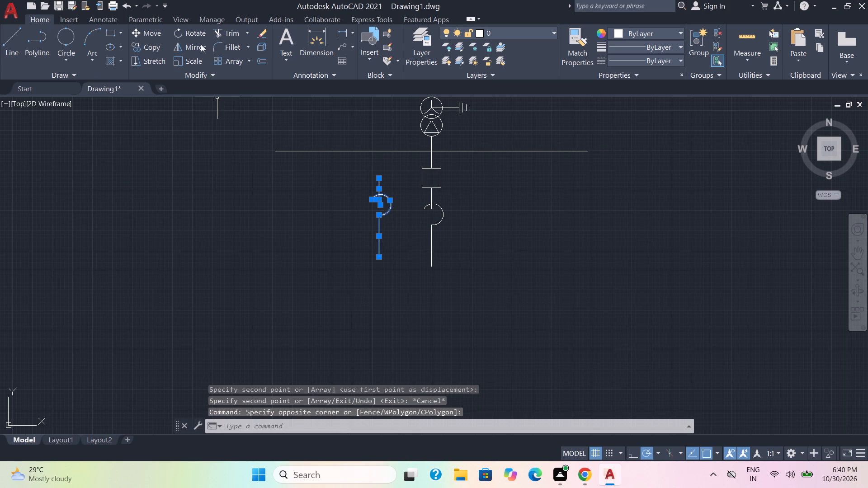
left_click(195, 33)
left_click(379, 178)
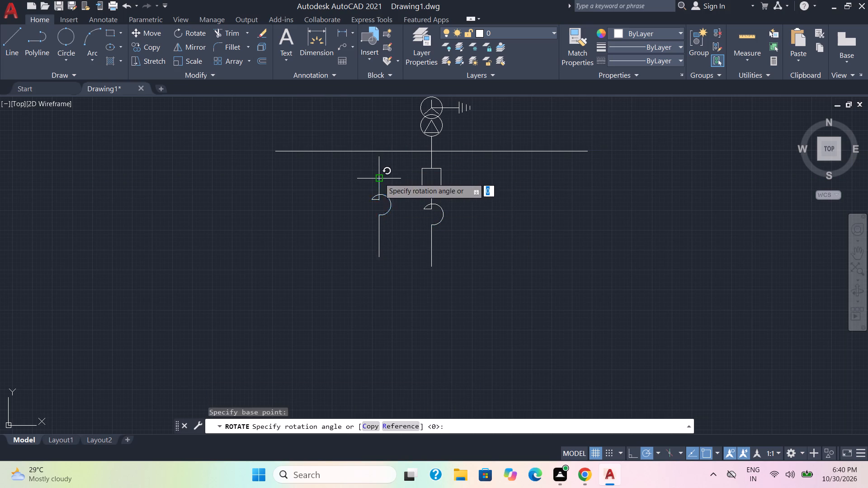
left_click(381, 214)
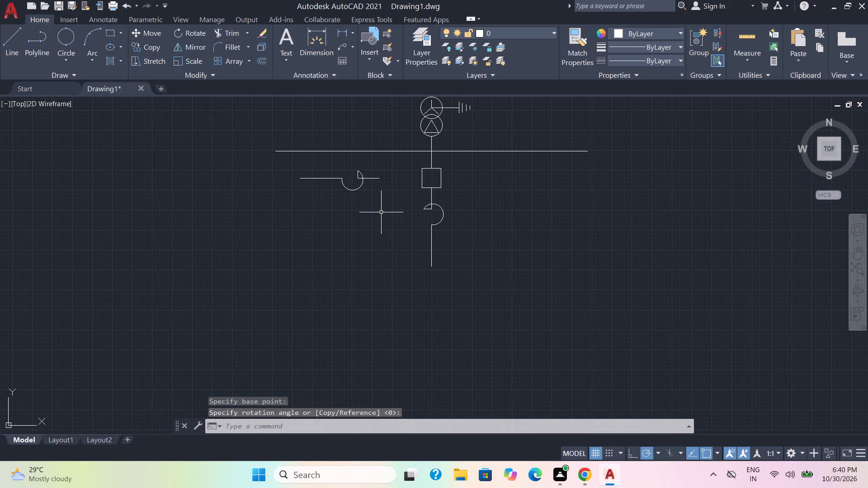
key("Escape")
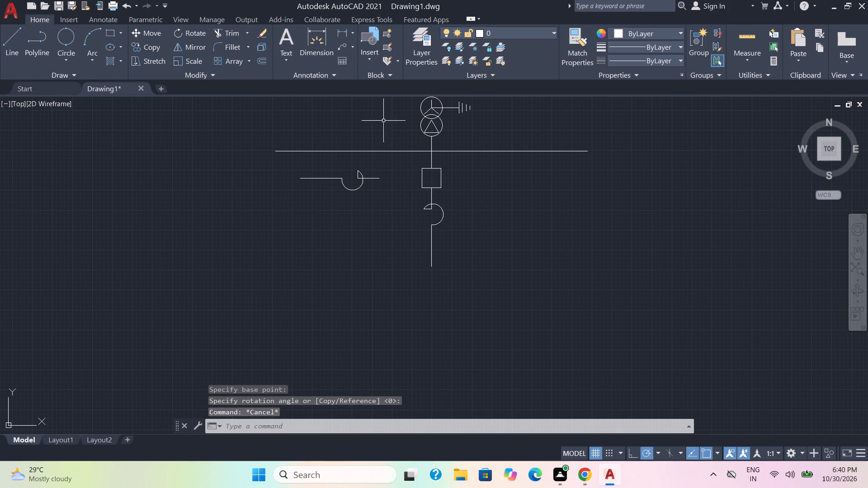
Copy the square breaker symbol 14 units left from its left edge midpoint, onto the outer end of the horizontal branch.
left_click(453, 196)
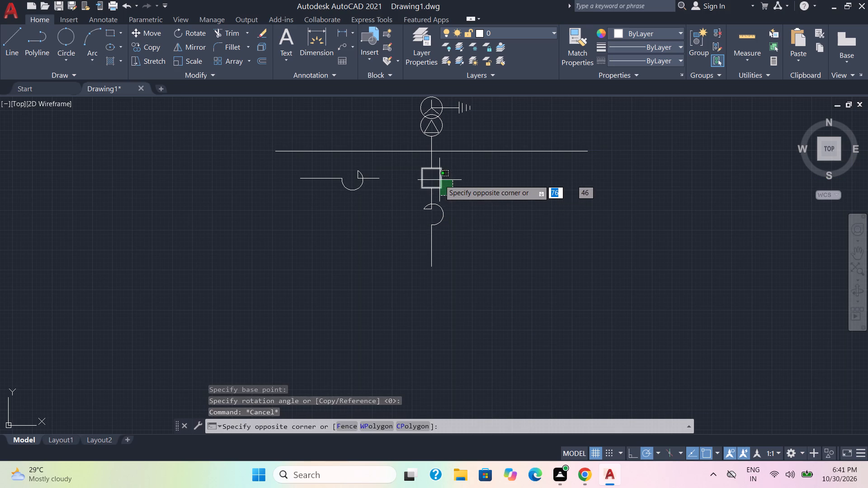
left_click(439, 180)
left_click(151, 49)
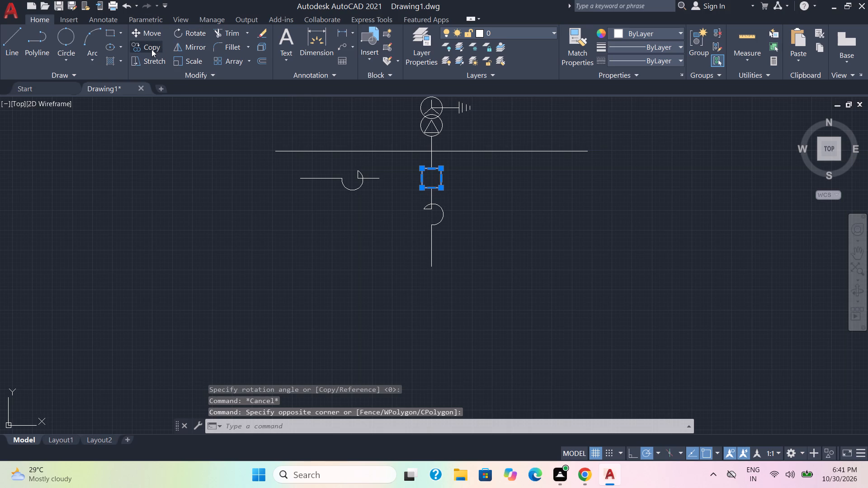
left_click(425, 178)
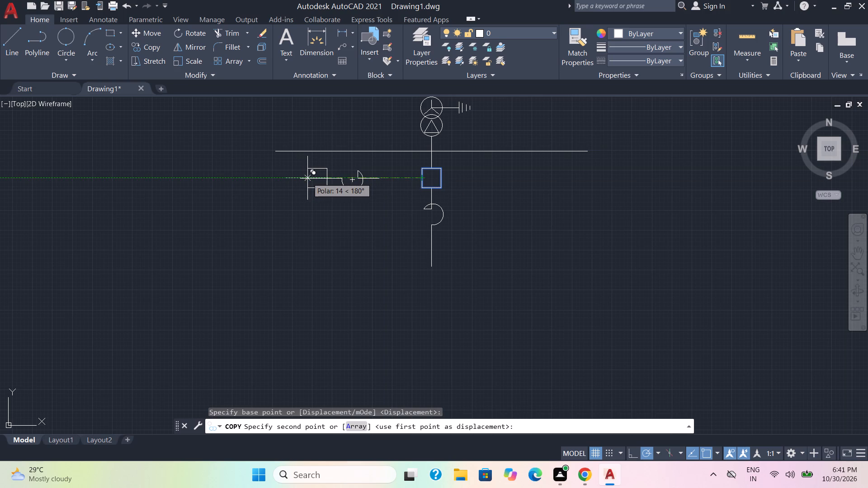
left_click(307, 178)
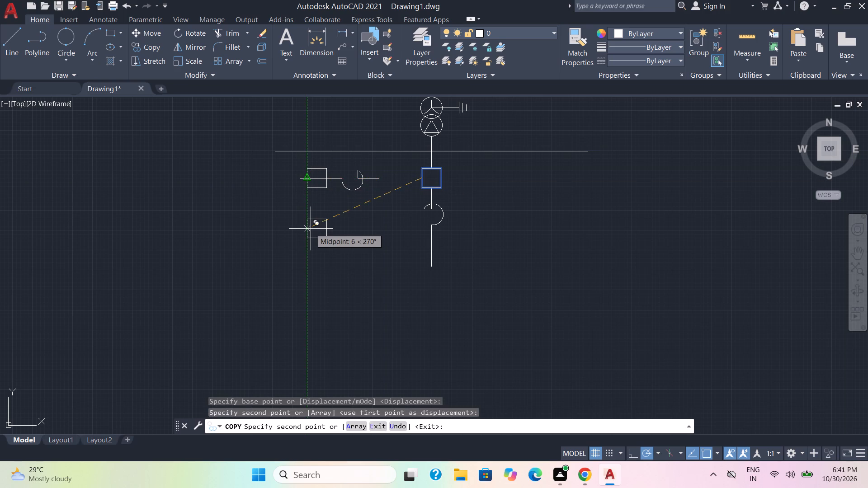
key("Escape")
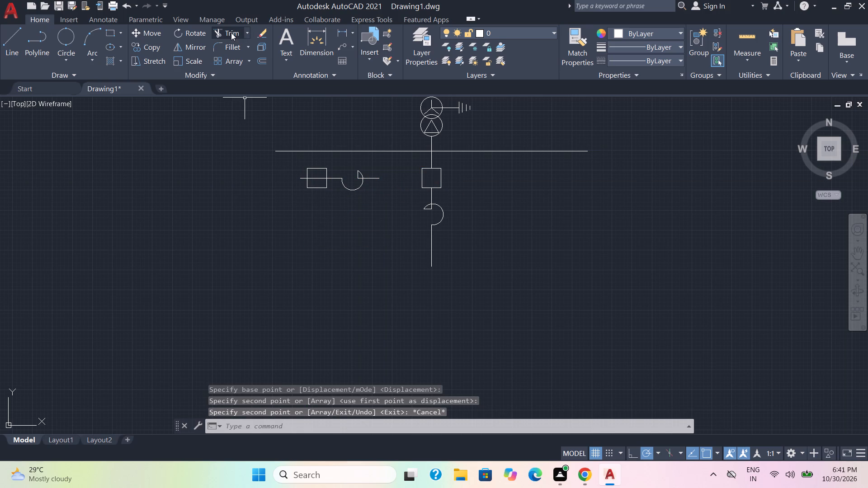
Trim the horizontal branch line inside the copied square and the stub beyond its left edge.
left_click(231, 33)
left_click(316, 179)
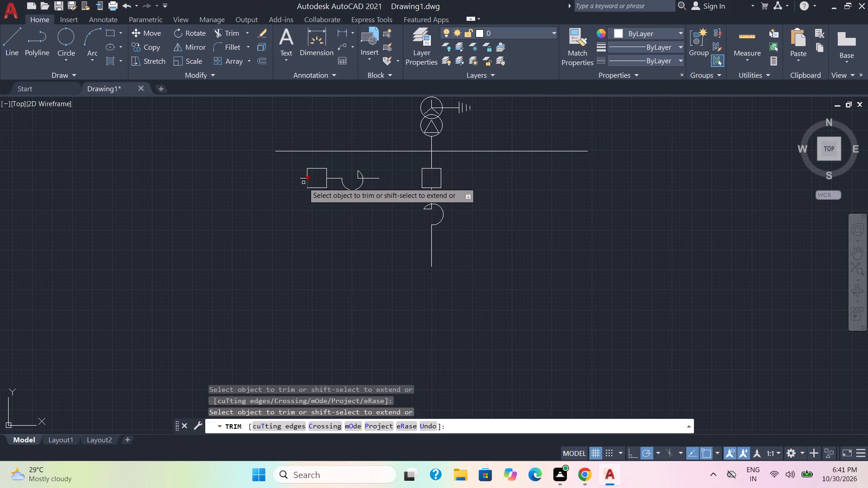
left_click(304, 177)
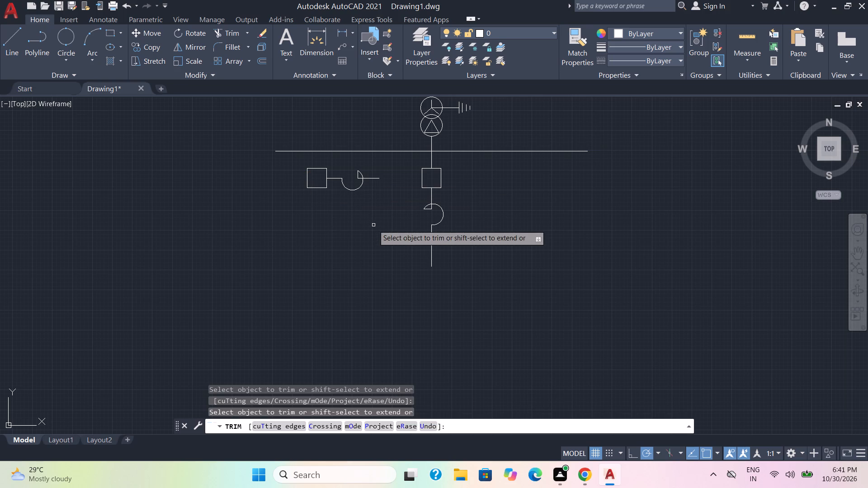
key("Escape")
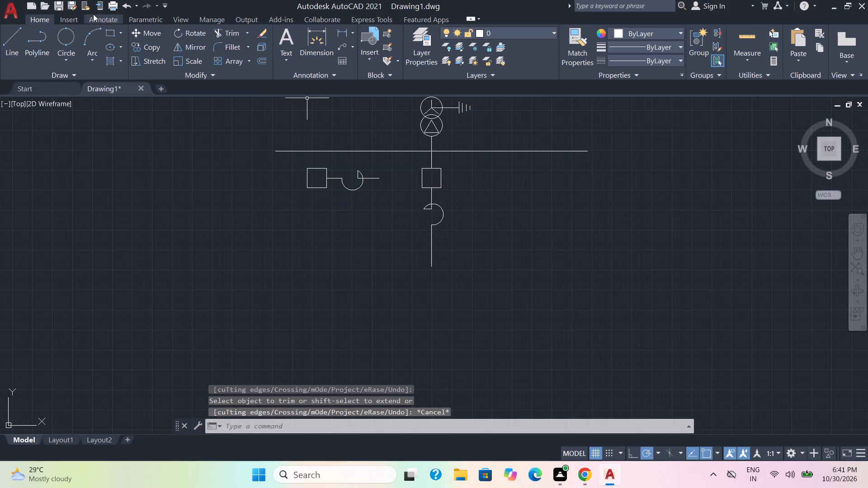
Draw a vertical line from the inner end of the horizontal side branch up to the busbar.
left_click(13, 41)
left_click(377, 179)
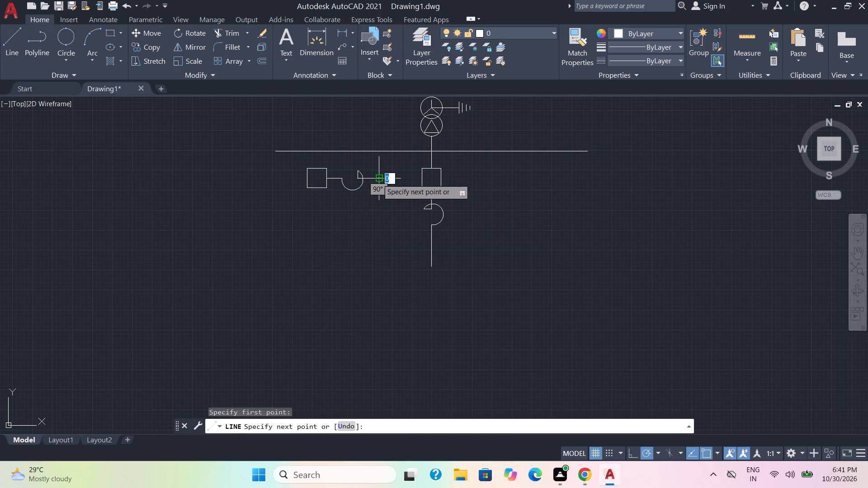
left_click(381, 148)
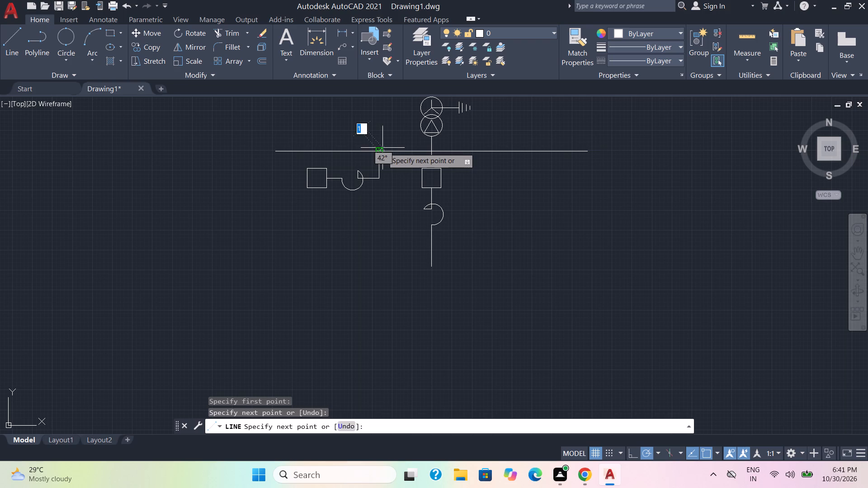
key("space")
left_click(385, 187)
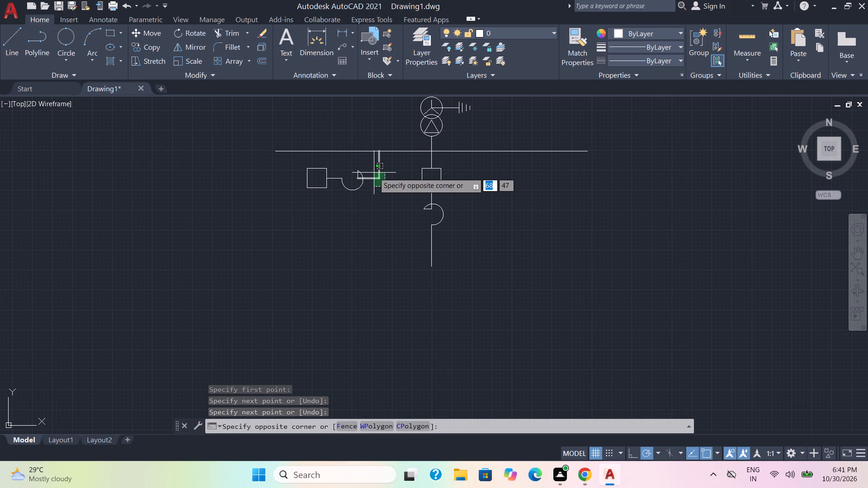
key("Escape")
Draw a short line leftward from the side-branch square's left edge midpoint, continuing vertically up to the busbar.
left_click(5, 41)
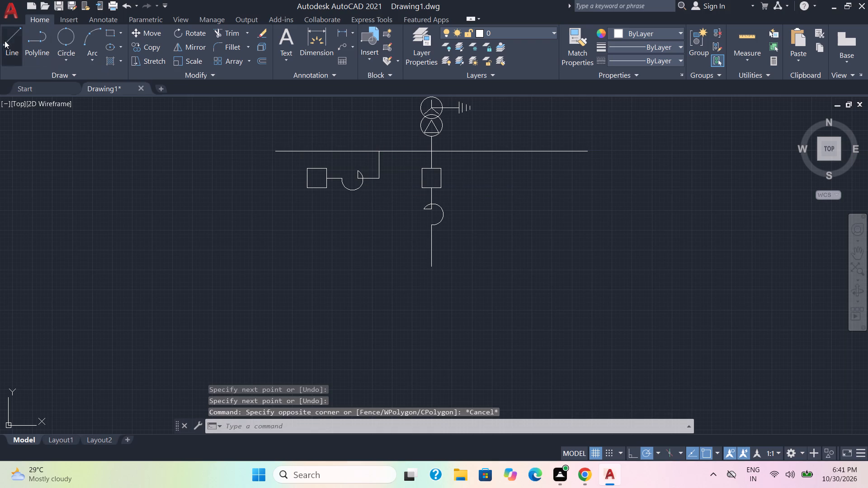
left_click(307, 178)
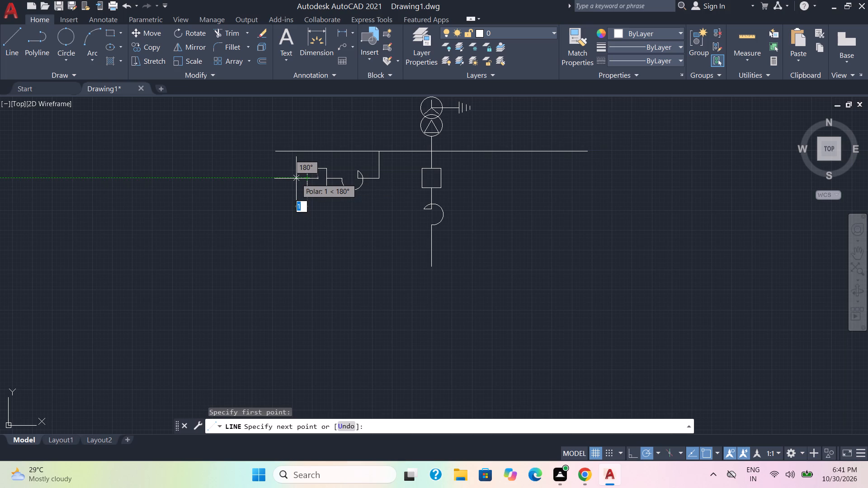
left_click(293, 178)
left_click(292, 150)
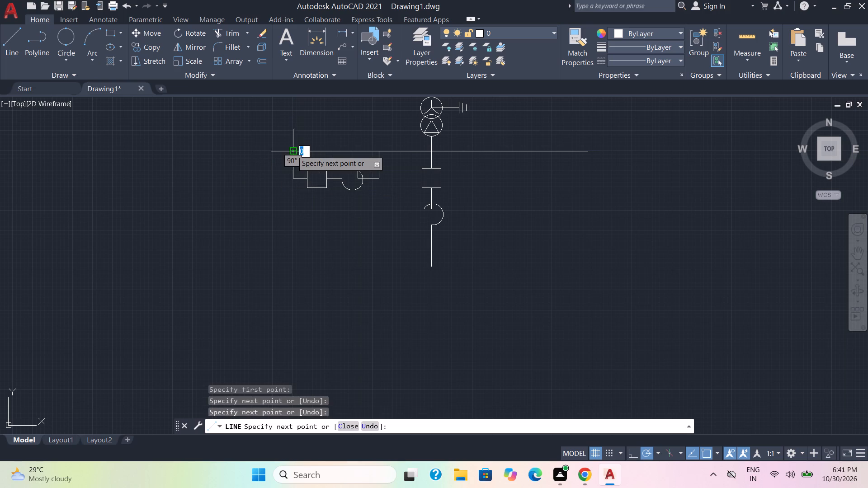
key("Escape")
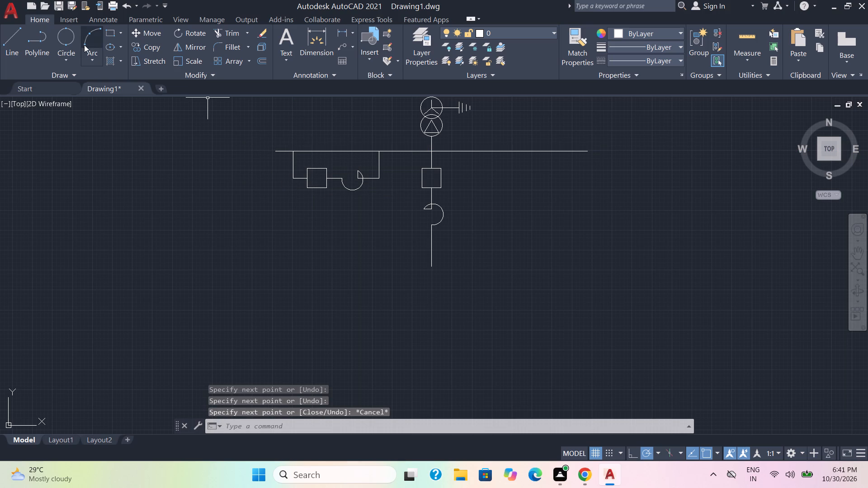
Break the busbar between the side branch's two vertical connections, leaving a gap above the square and open-arc symbols.
key("b")
key("r")
key("Return")
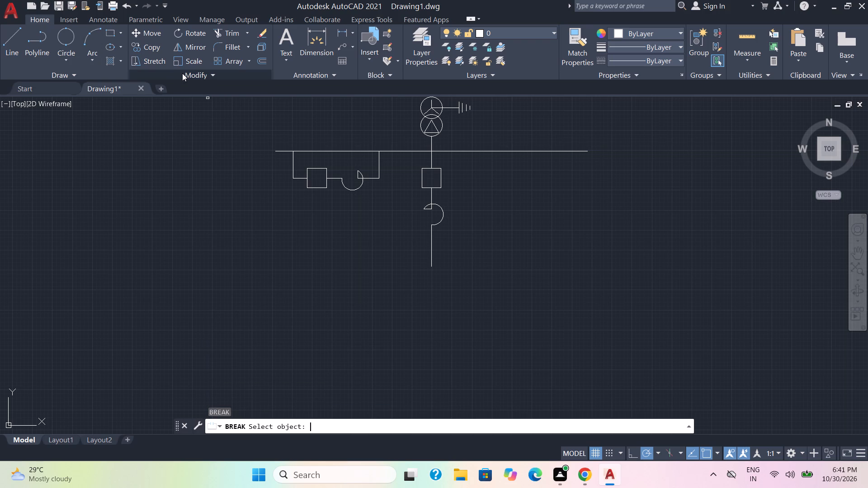
left_click(363, 152)
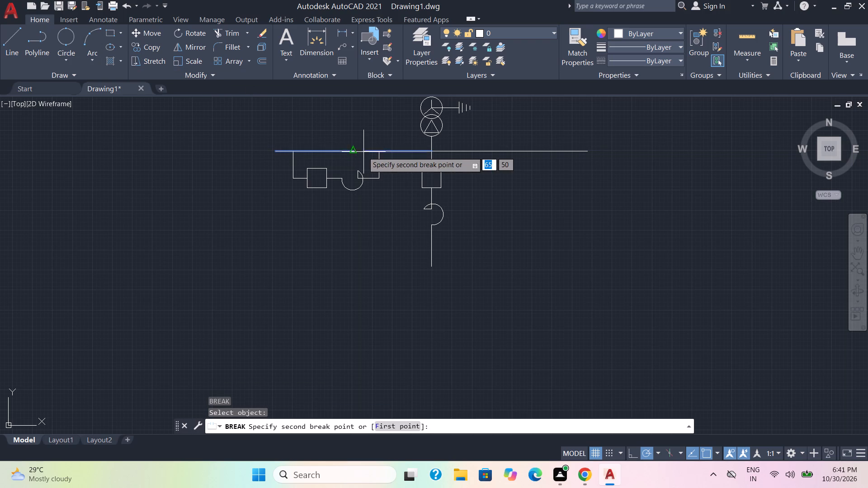
scroll(307, 152, "up", 2)
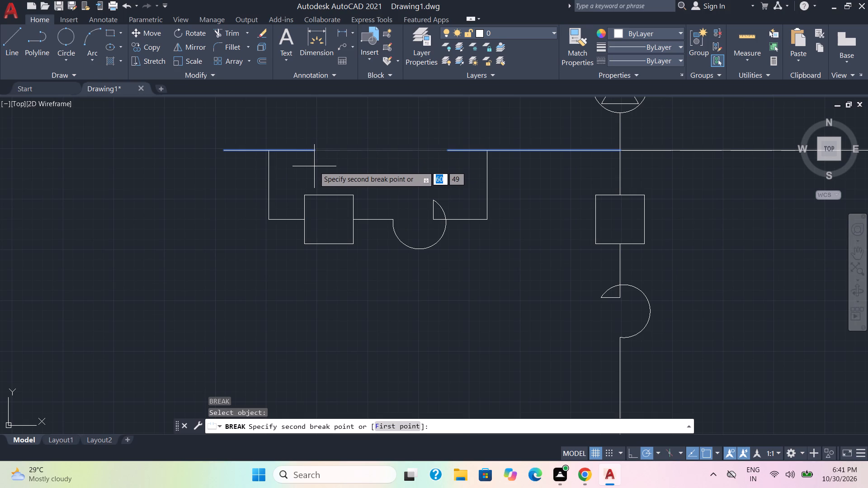
left_click(309, 166)
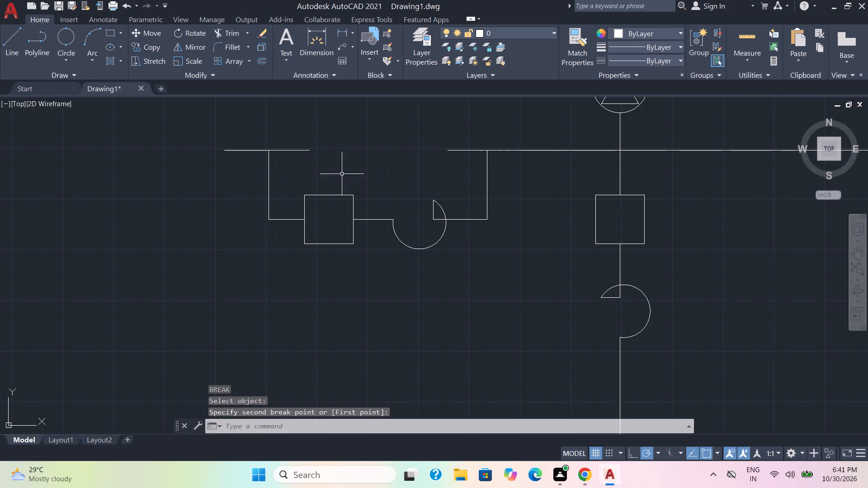
Extend the busbar's left end with a horizontal line about 8 units long.
scroll(472, 272, "down", 1)
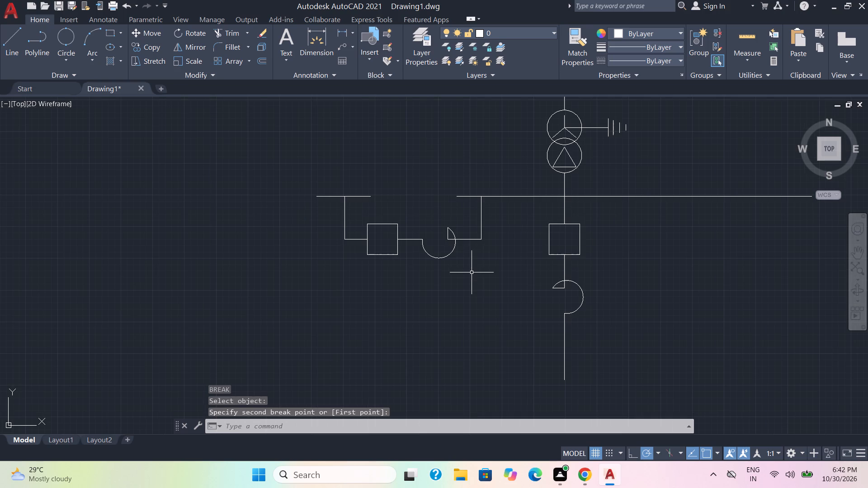
middle_click_drag(472, 272, 475, 233)
scroll(475, 233, "down", 1)
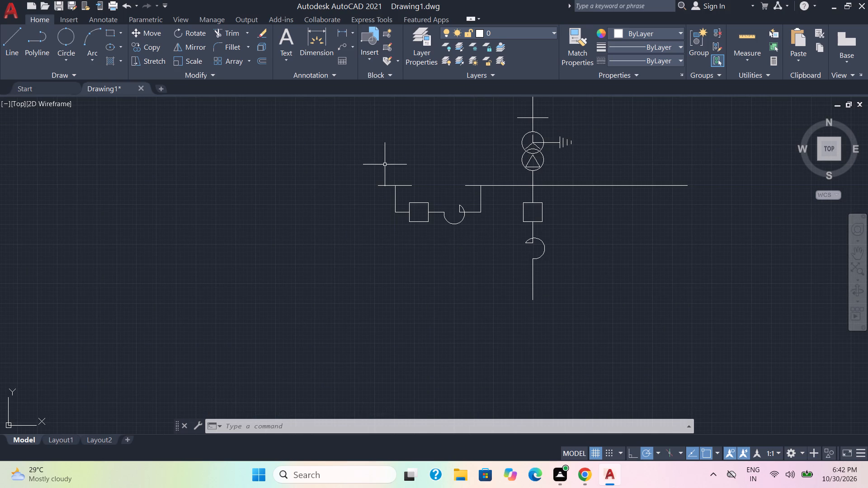
left_click(5, 45)
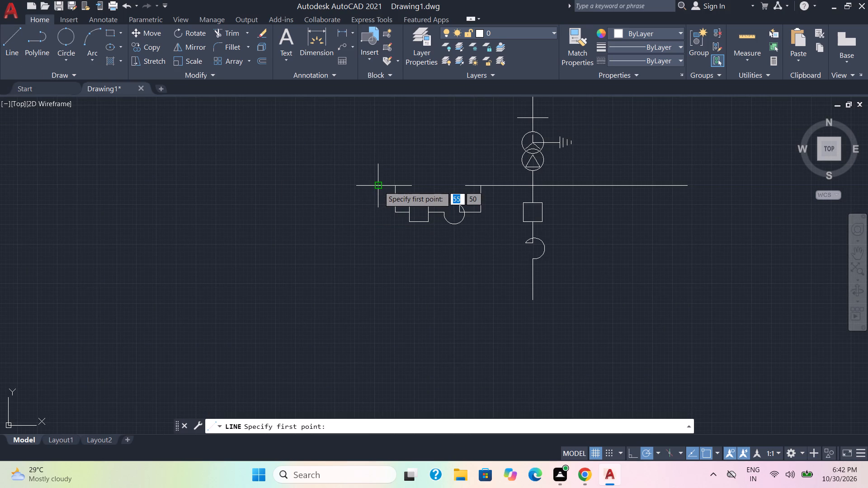
left_click(379, 186)
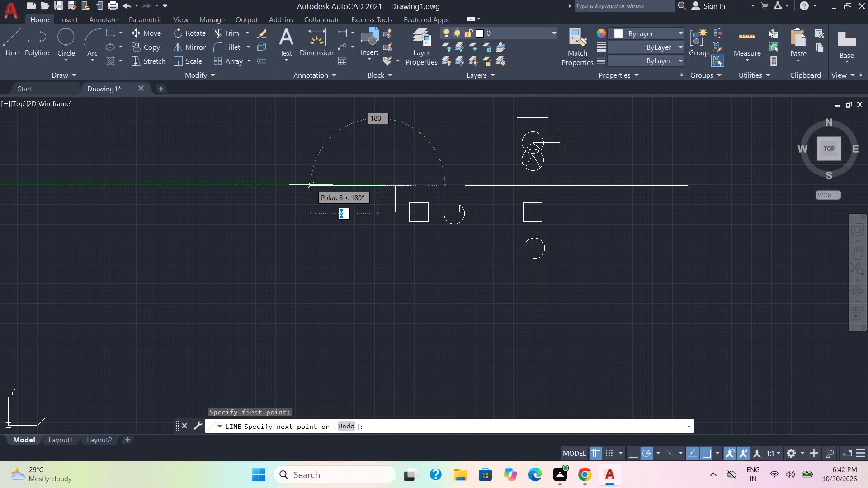
left_click(311, 185)
key("Escape")
Mirror the busbar's left extension line about the vertical feeder axis onto the right end, keeping the original.
left_click(371, 220)
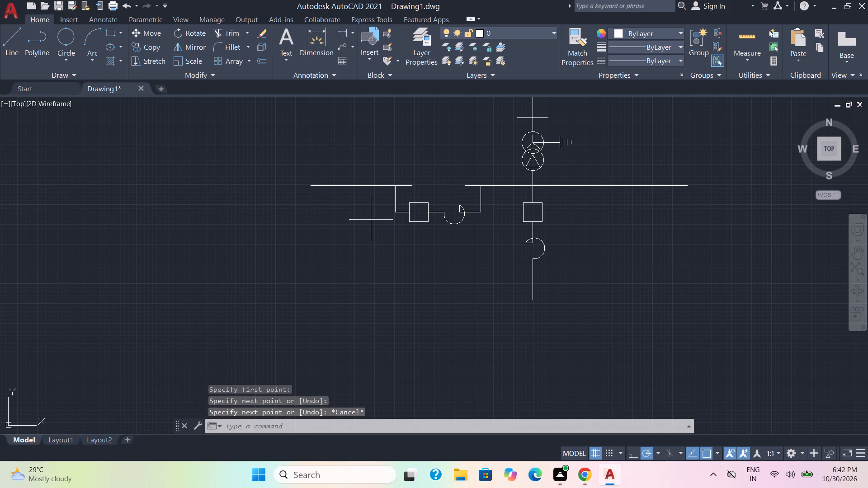
left_click(315, 180)
left_click(198, 52)
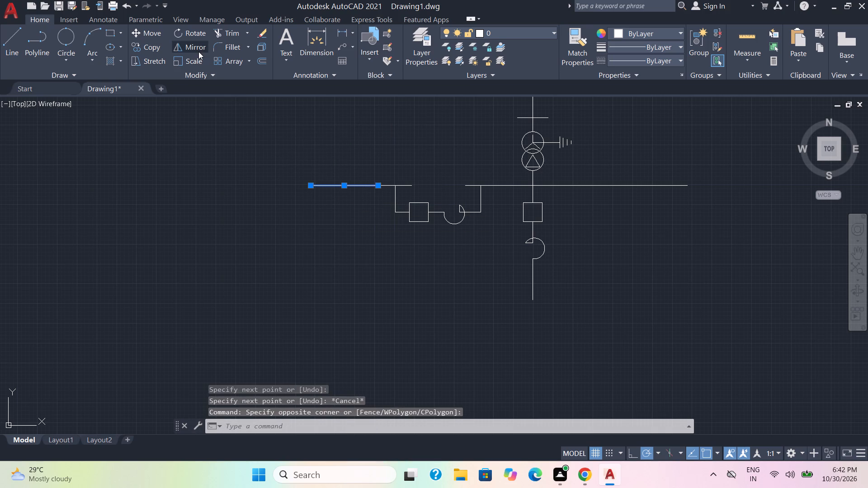
left_click(531, 185)
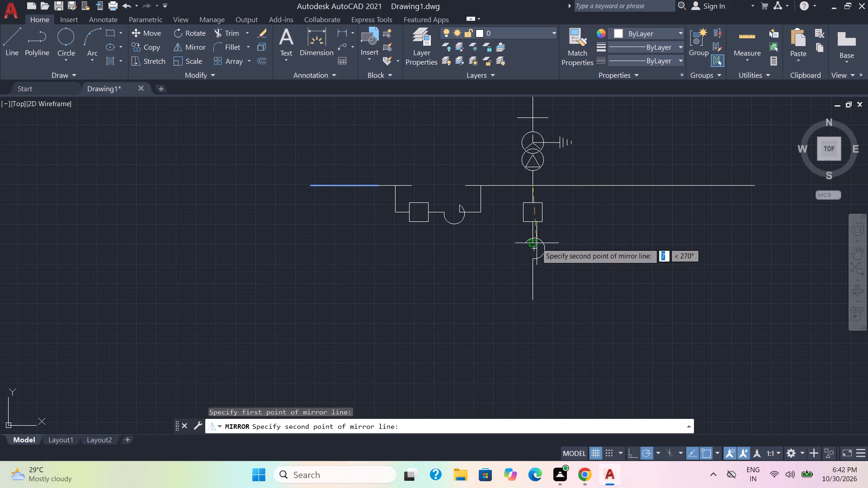
left_click(536, 244)
left_click_drag(553, 283, 536, 244)
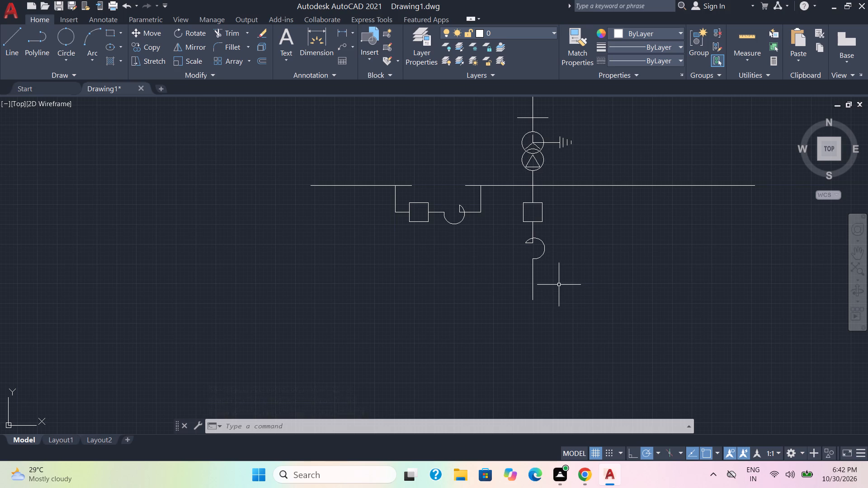
Draw a small 3-sided polygon, circumscribed about a circle, centred on the feeder line's lower end and pointing downward.
middle_click_drag(505, 289, 457, 244)
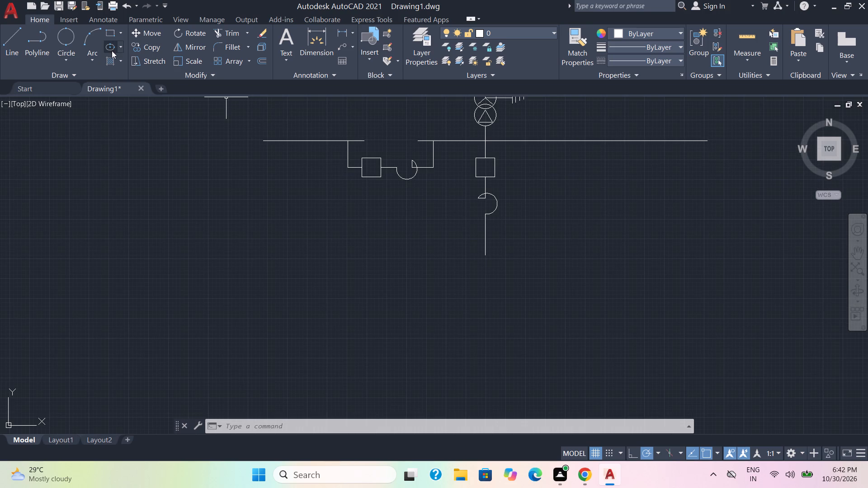
left_click(120, 28)
left_click(112, 70)
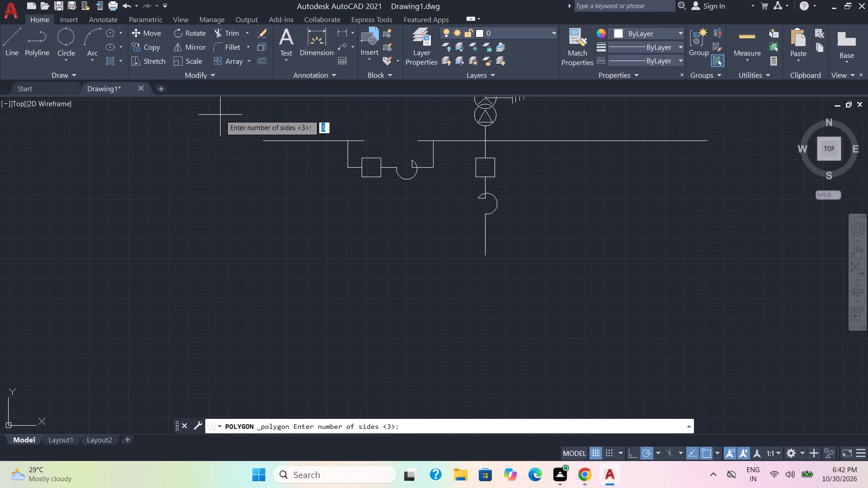
key("3")
key("Return")
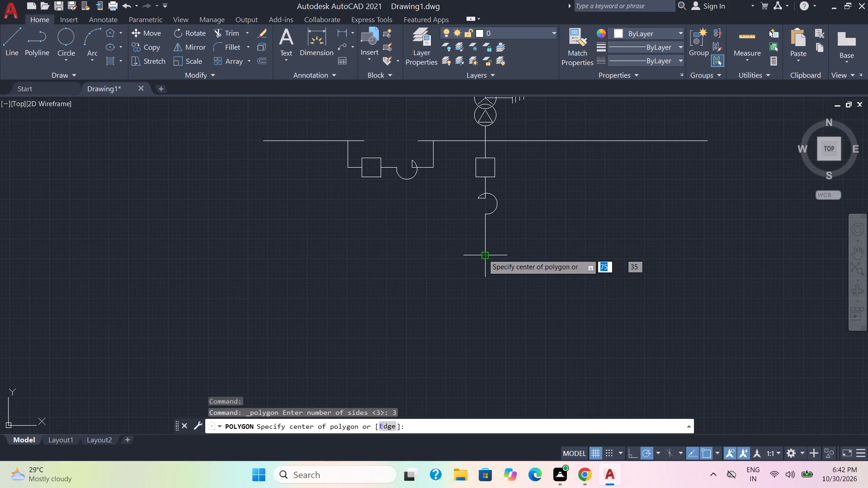
left_click(484, 254)
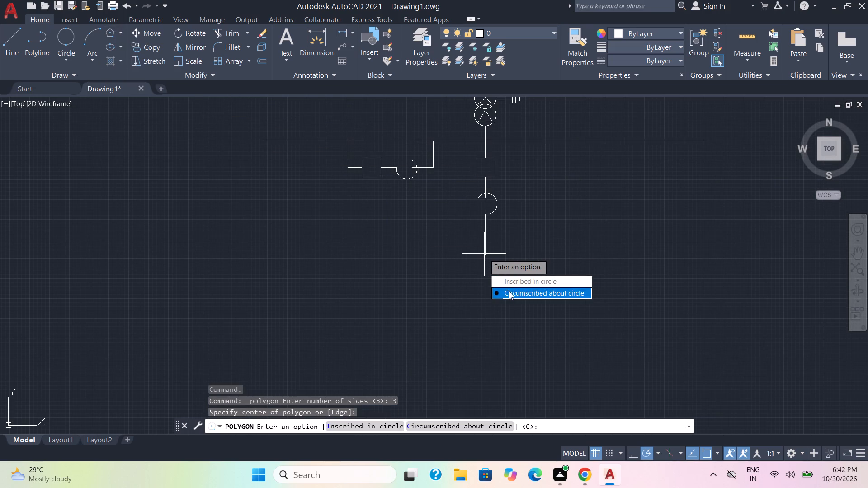
left_click_drag(509, 292, 485, 254)
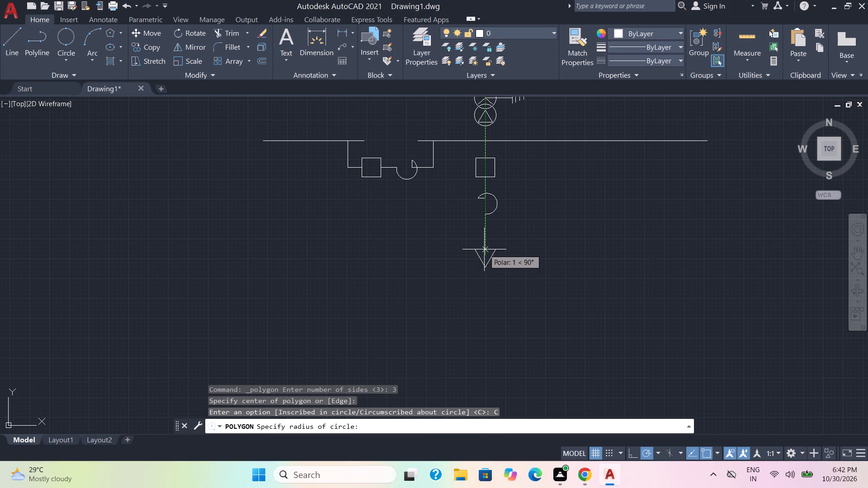
scroll(484, 252, "up", 2)
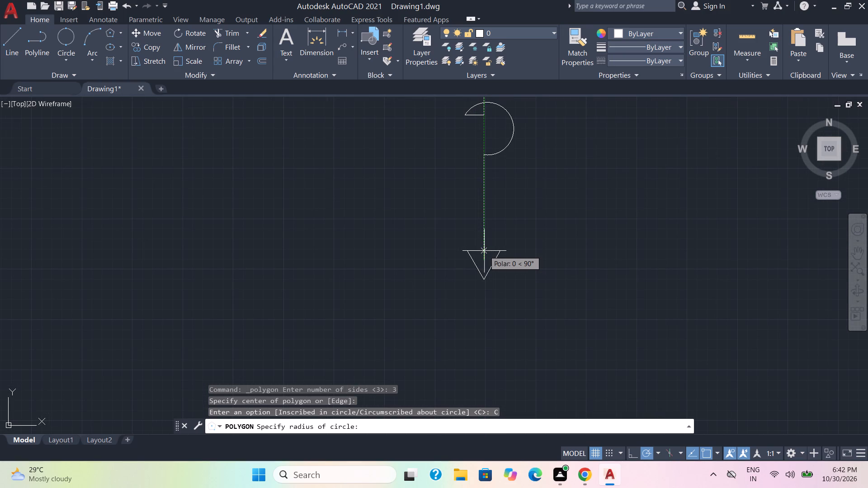
left_click(483, 253)
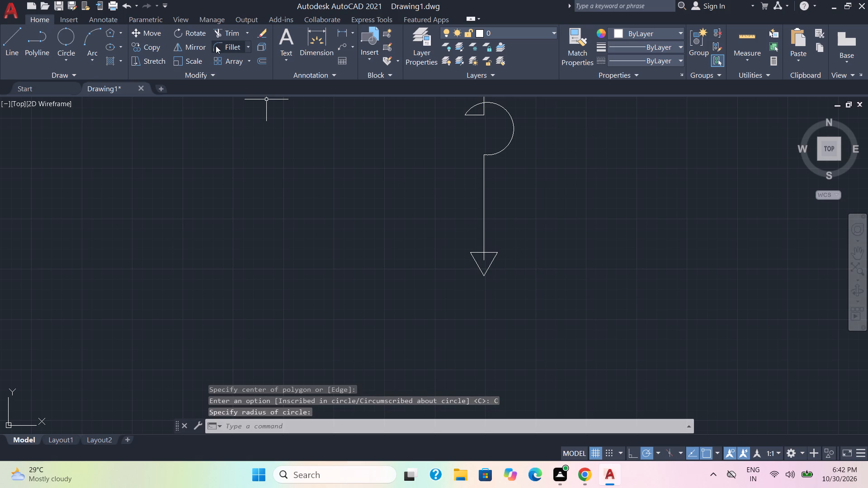
Trim the piece of feeder line inside the triangle.
left_click(225, 37)
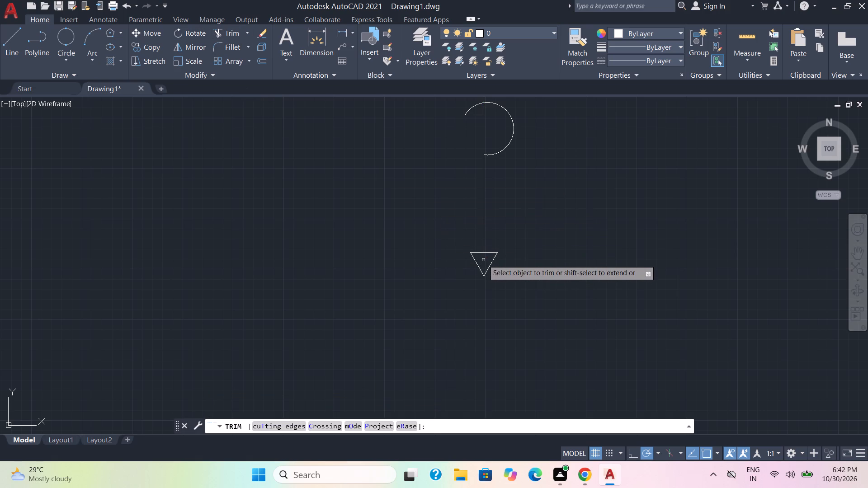
left_click(483, 260)
key("Escape")
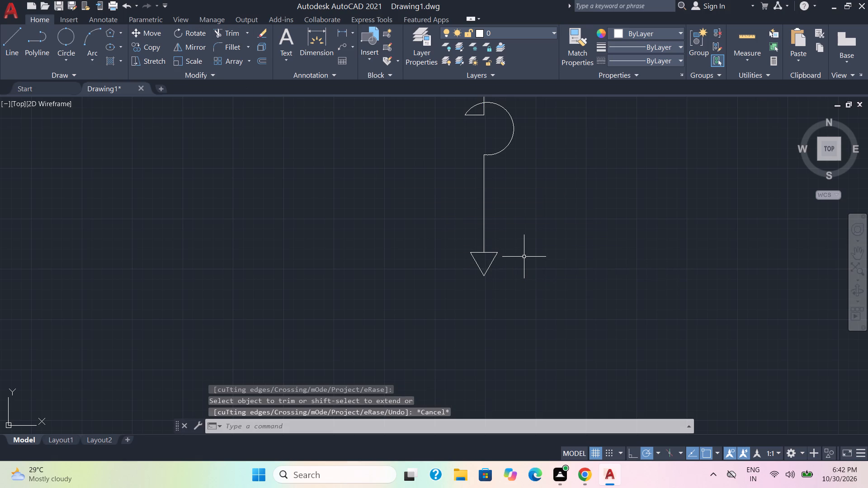
Draw a vertical line about 7 to 8 units long downward from the triangle's bottom tip.
scroll(524, 257, "down", 1)
scroll(519, 303, "down", 1)
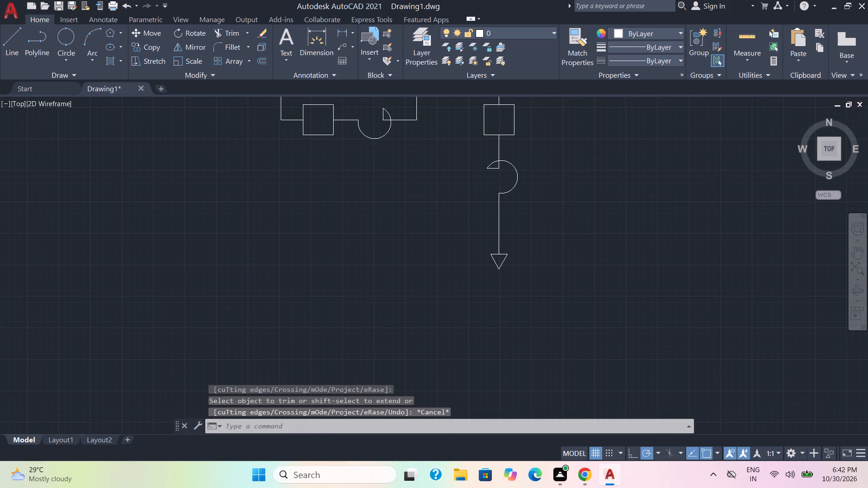
middle_click_drag(519, 303, 484, 258)
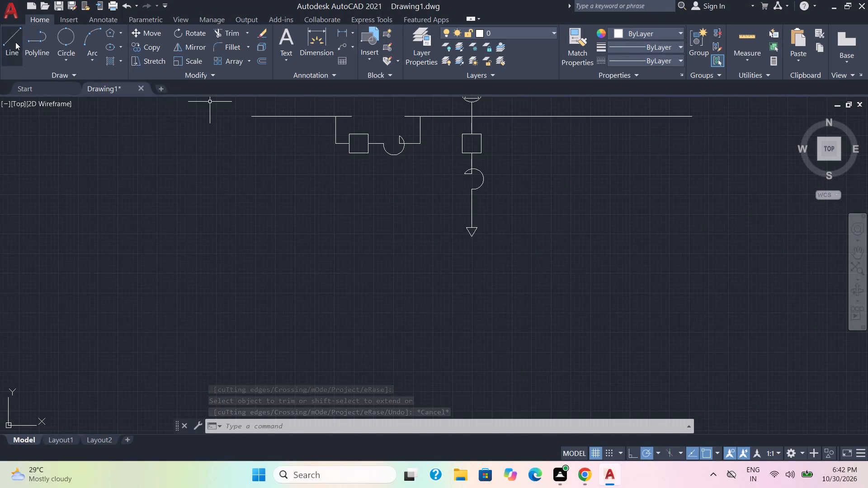
left_click(15, 42)
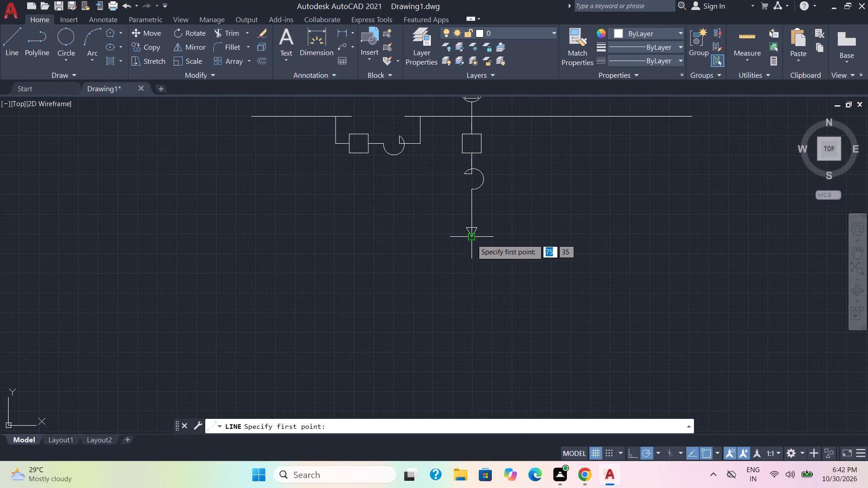
left_click(472, 239)
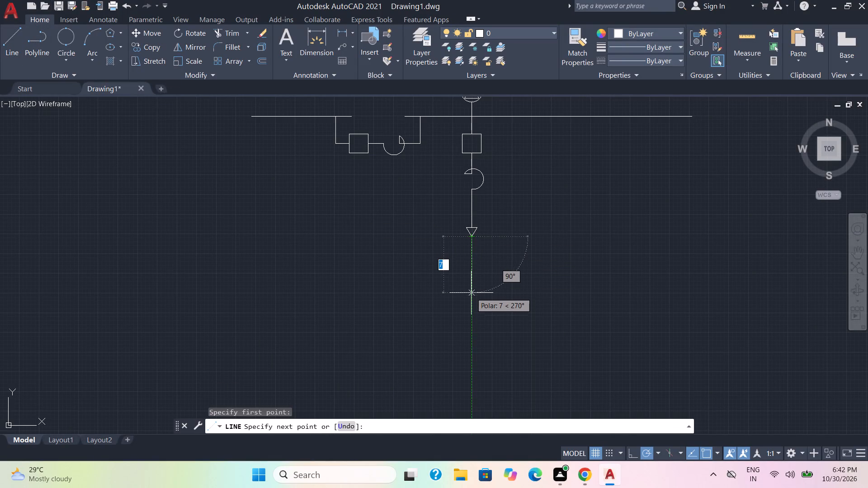
left_click(472, 300)
key("Escape")
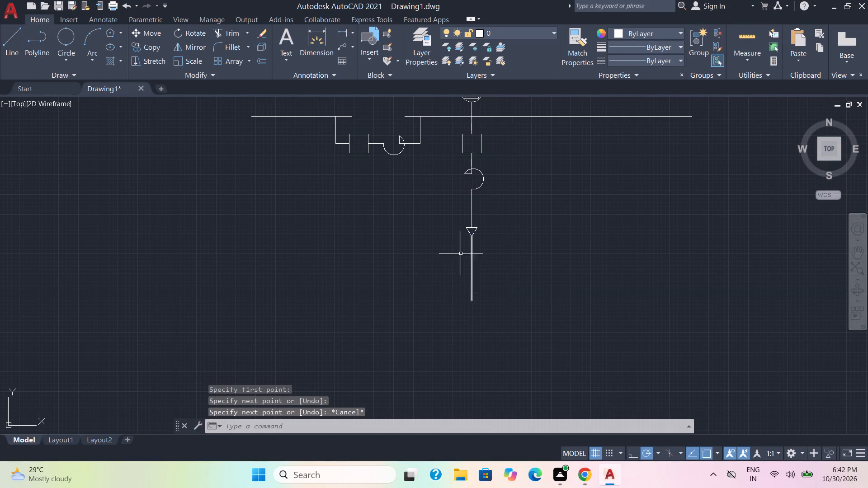
Mirror the feeder's triangle about a horizontal axis through the midpoint of the line below it, keeping the original.
left_click(488, 236)
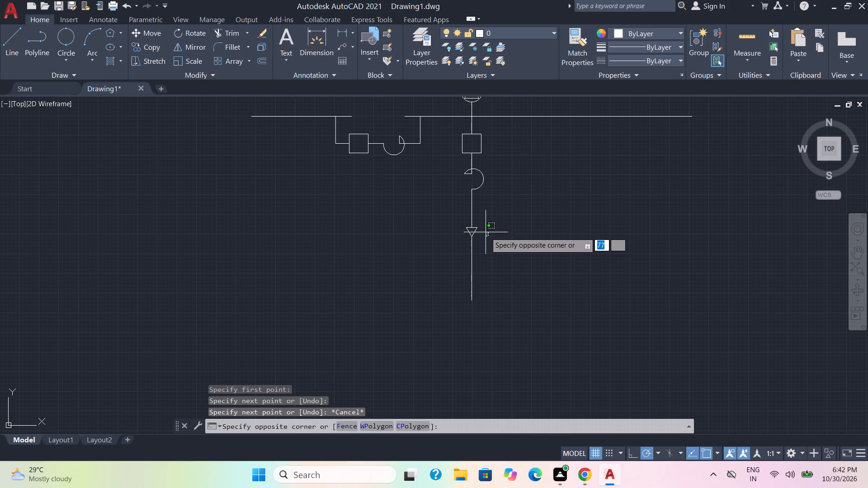
left_click(476, 225)
left_click(175, 46)
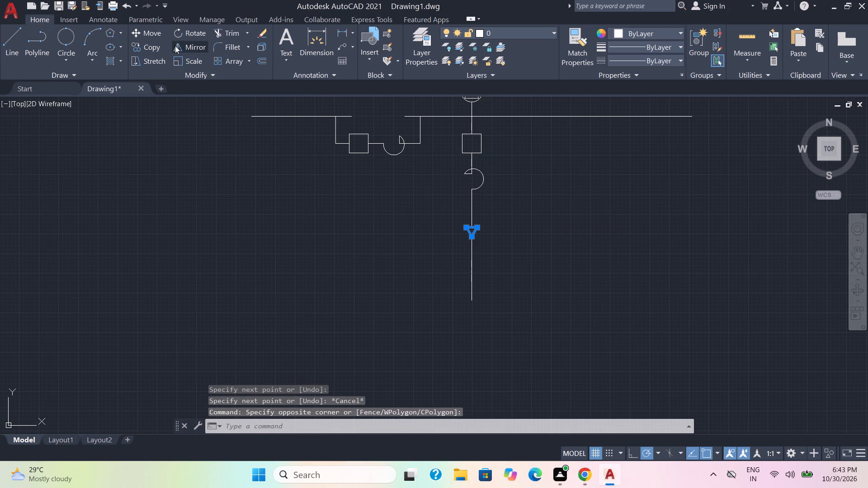
left_click(472, 267)
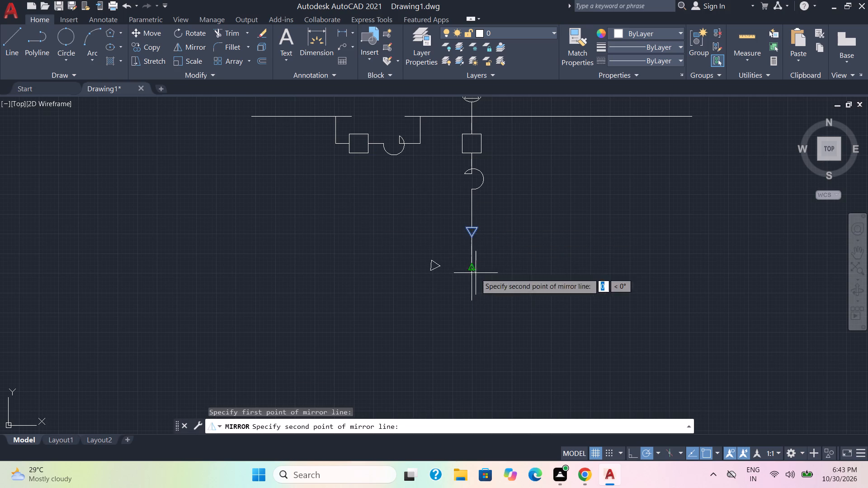
left_click(503, 270)
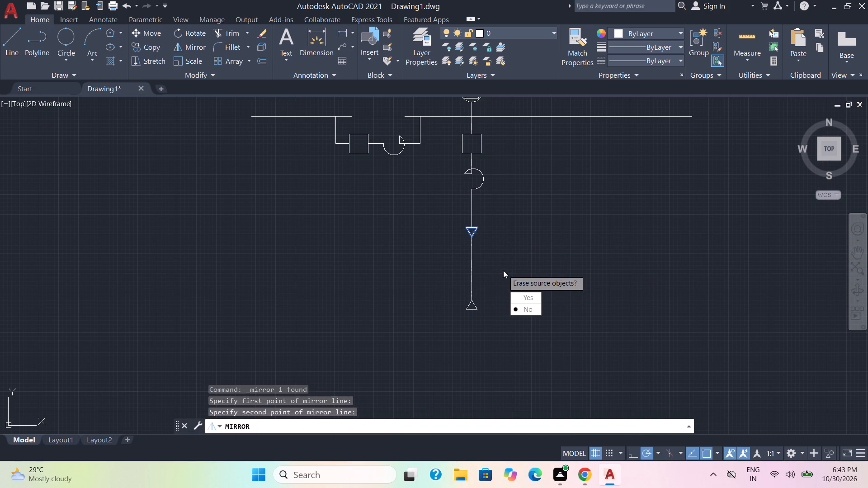
left_click_drag(532, 310, 503, 270)
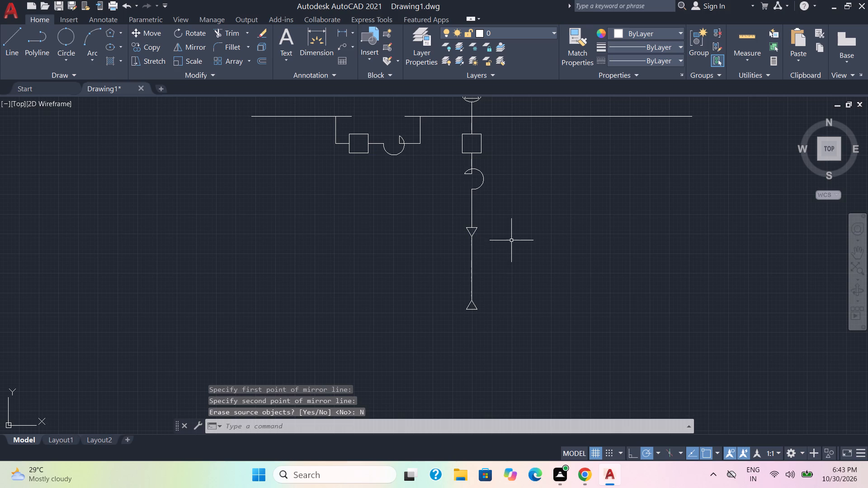
Draw a vertical line about 7 units long downward from the midpoint of the mirrored triangle's base.
left_click(10, 33)
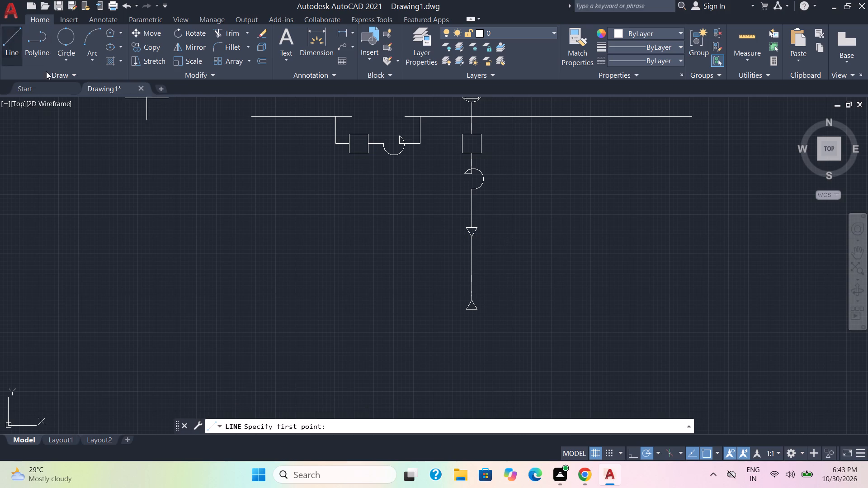
left_click(470, 311)
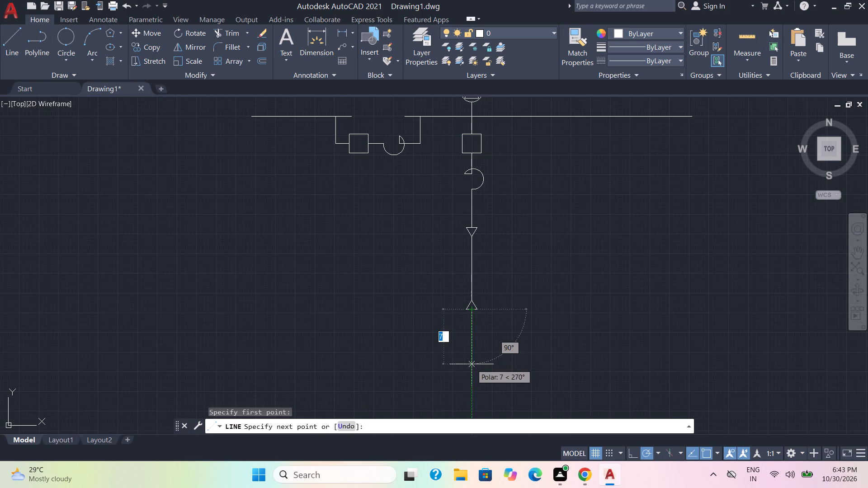
left_click(472, 364)
key("Escape")
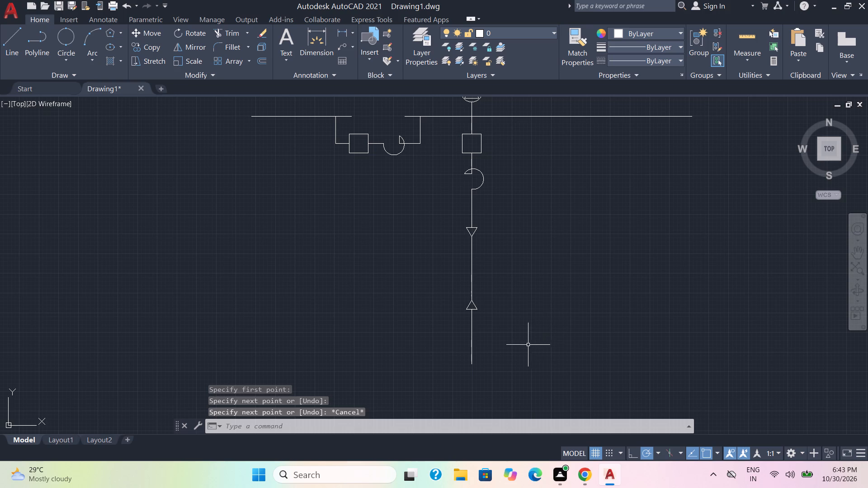
Copy the feeder branch from the busbar down to the lower triangle, without the bottom line, about 10 units right along the busbar.
left_click(479, 315)
left_click(475, 301)
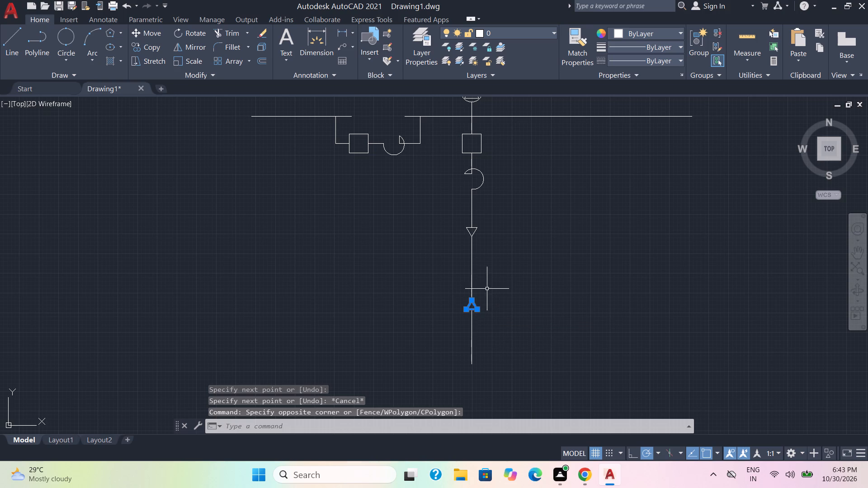
left_click(491, 274)
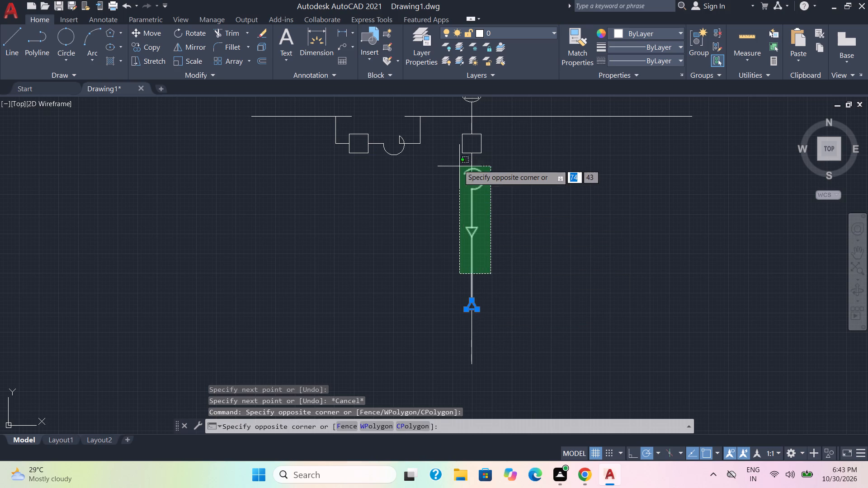
left_click(444, 131)
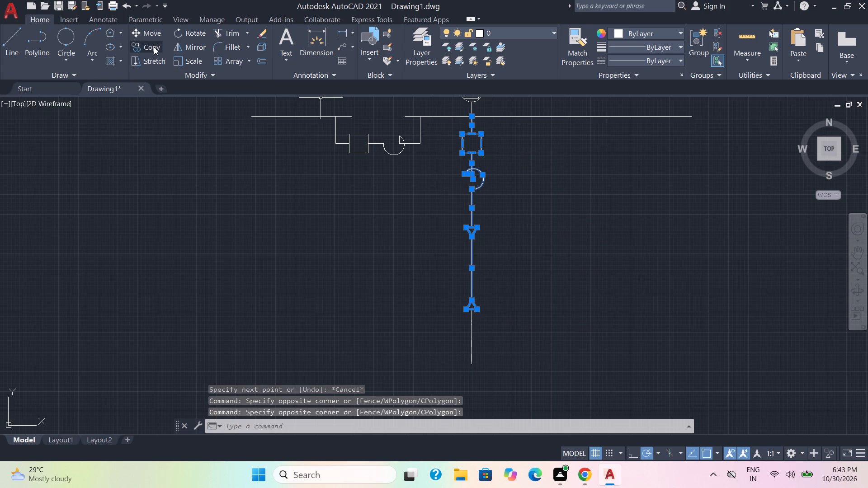
left_click(153, 46)
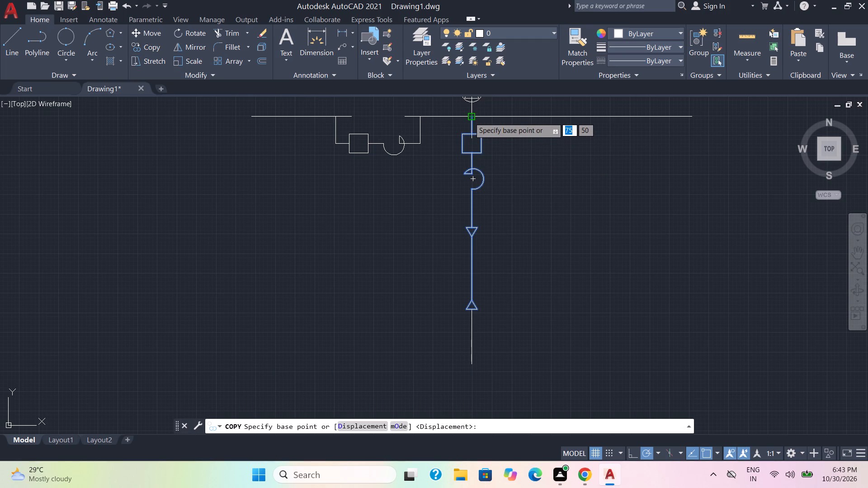
left_click(469, 117)
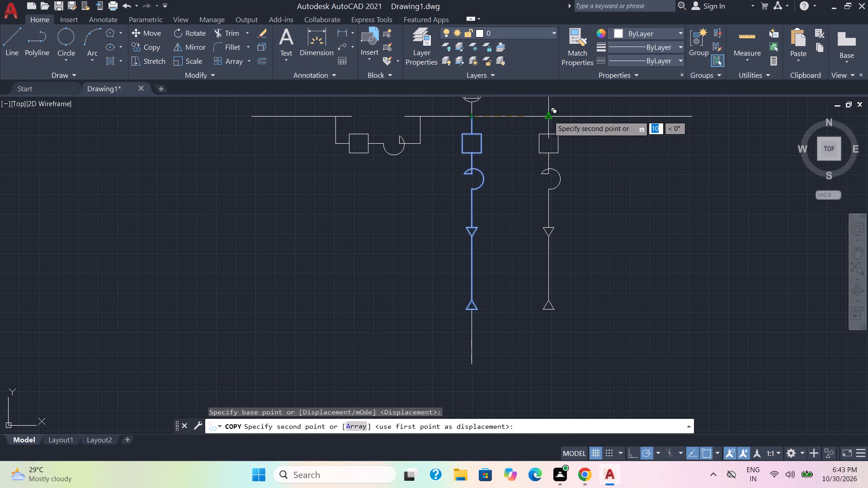
left_click(548, 116)
key("Escape")
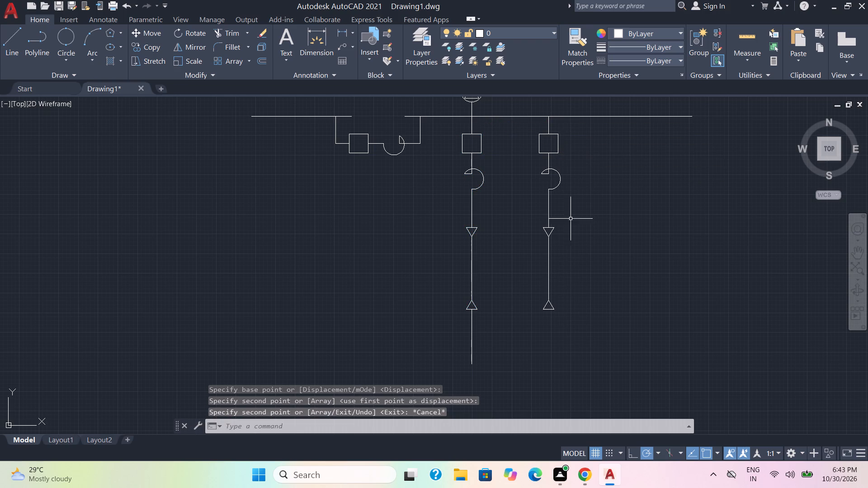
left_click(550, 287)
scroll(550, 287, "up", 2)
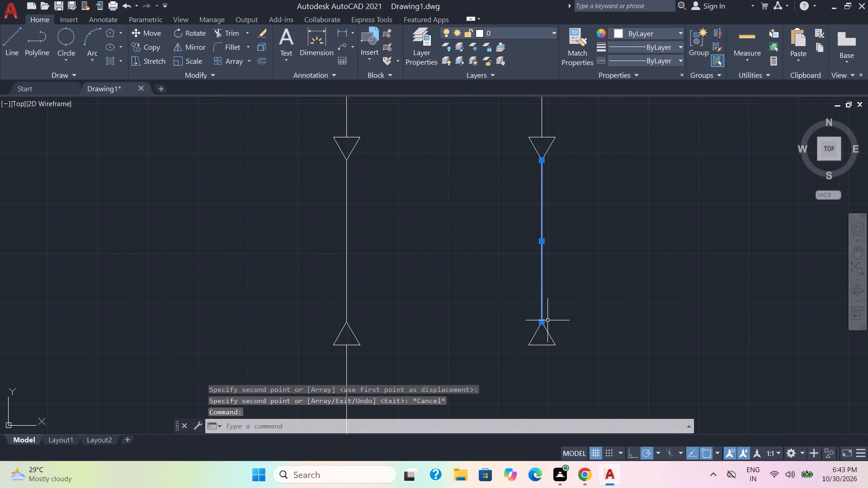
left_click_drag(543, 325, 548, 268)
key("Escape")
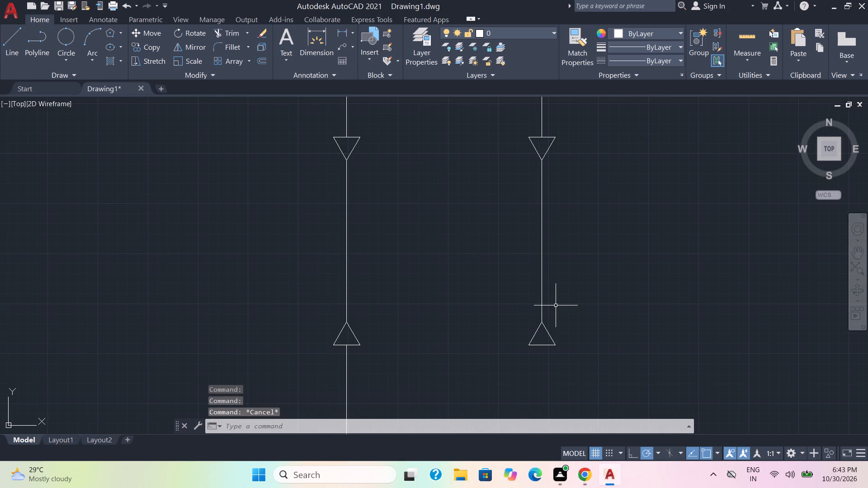
Shorten the line between the copied branch's two triangles by stretching its lower end up to its midpoint.
left_click(543, 291)
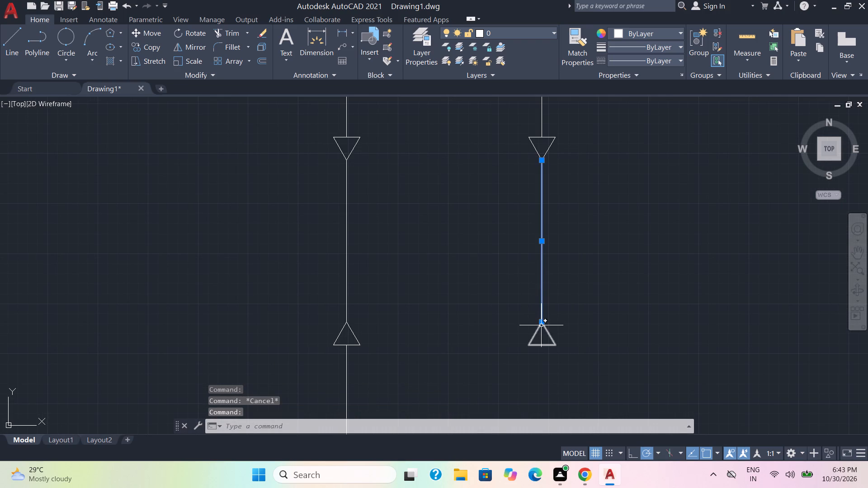
left_click_drag(541, 323, 540, 235)
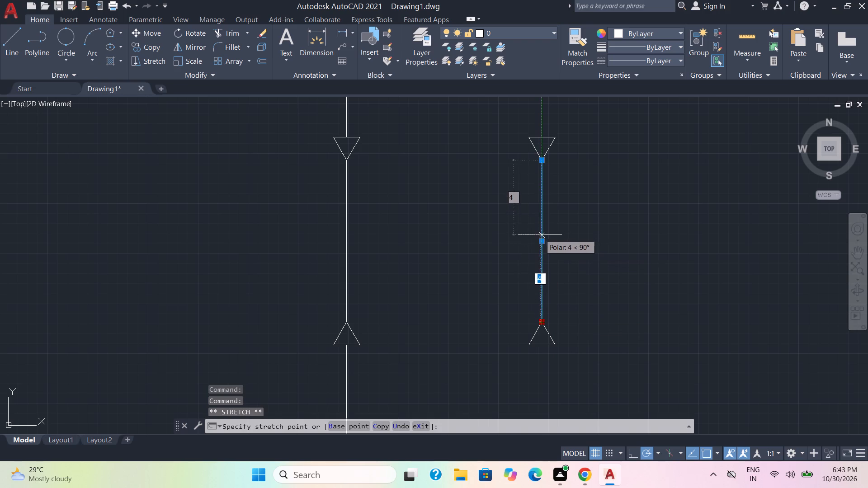
left_click_drag(540, 235, 540, 239)
left_click(540, 239)
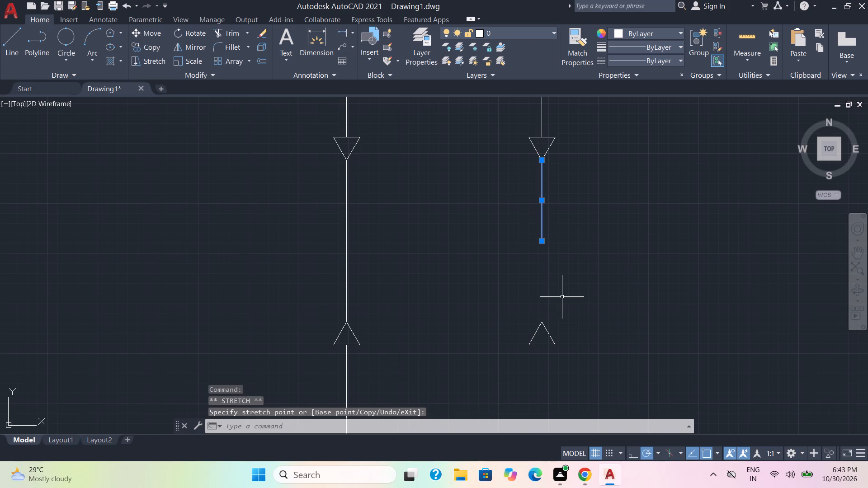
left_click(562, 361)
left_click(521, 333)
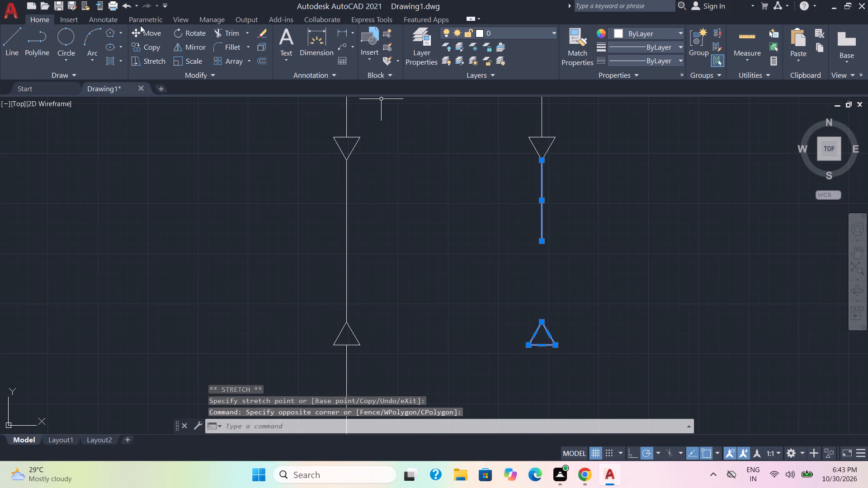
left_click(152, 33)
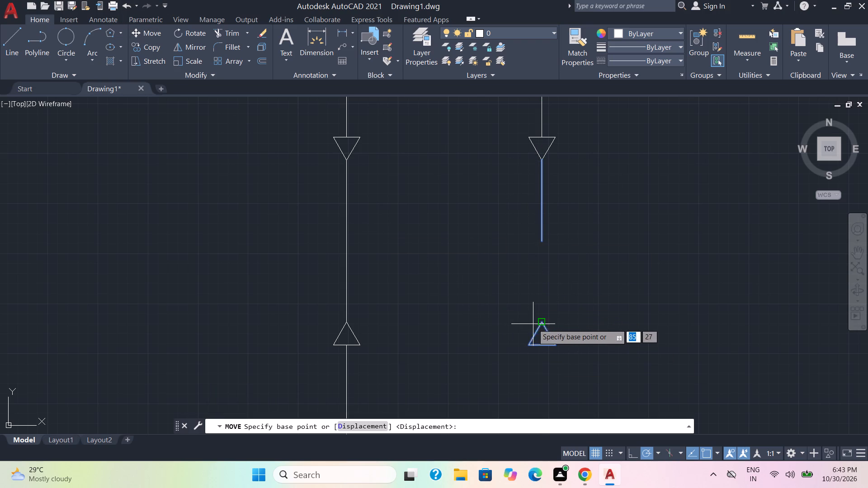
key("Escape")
Move the copied branch's lower triangle up so its apex meets the shortened line's lower end.
left_click(572, 365)
left_click(529, 313)
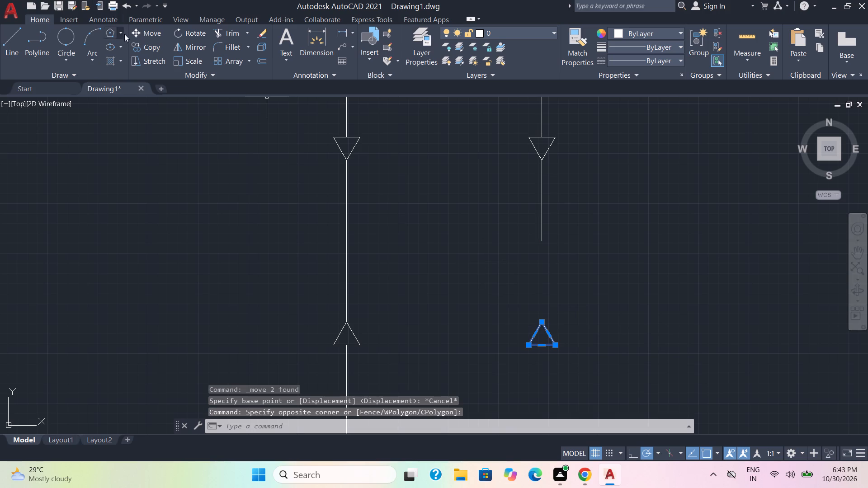
left_click(141, 34)
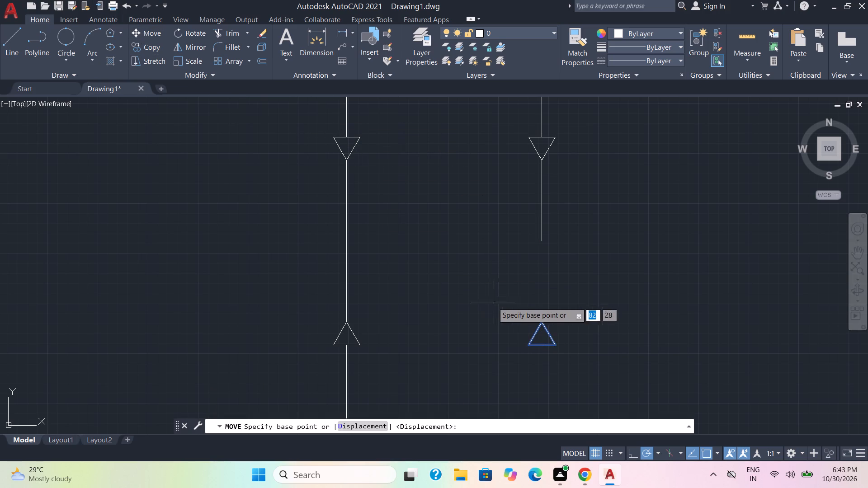
left_click(540, 322)
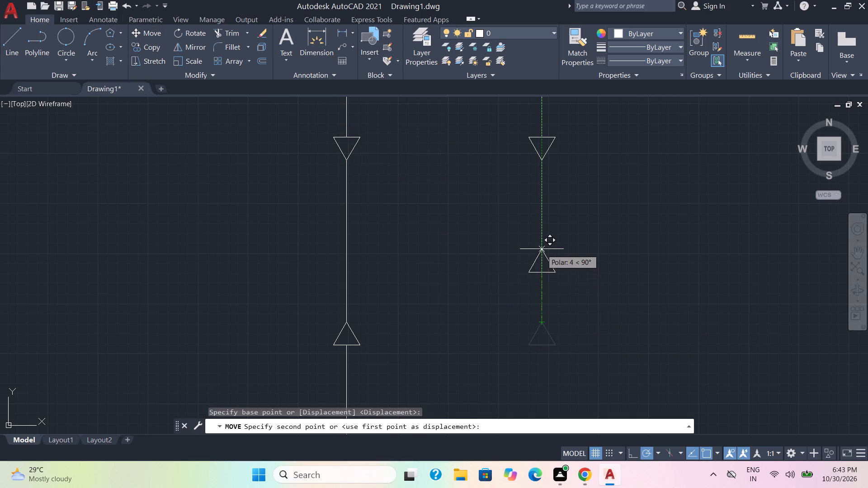
left_click(544, 240)
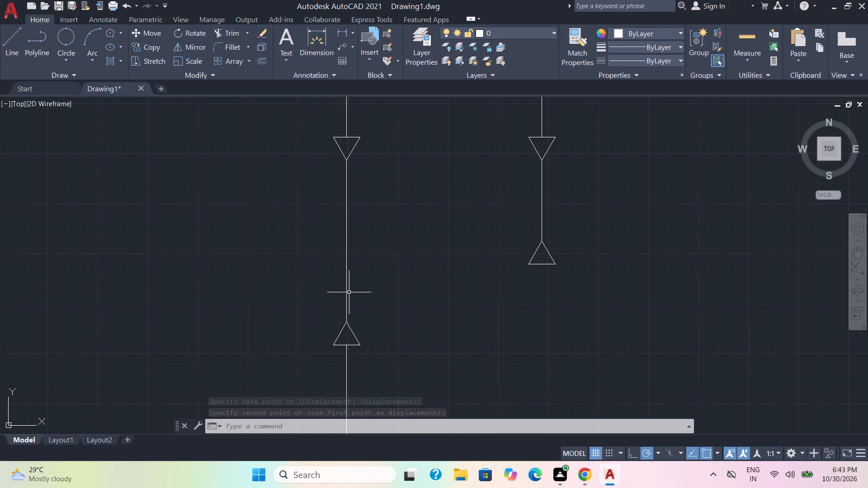
Draw a vertical line about 2 units down from the copied branch's lower triangle base midpoint, ending in a very short leftward horizontal segment.
scroll(500, 309, "down", 1)
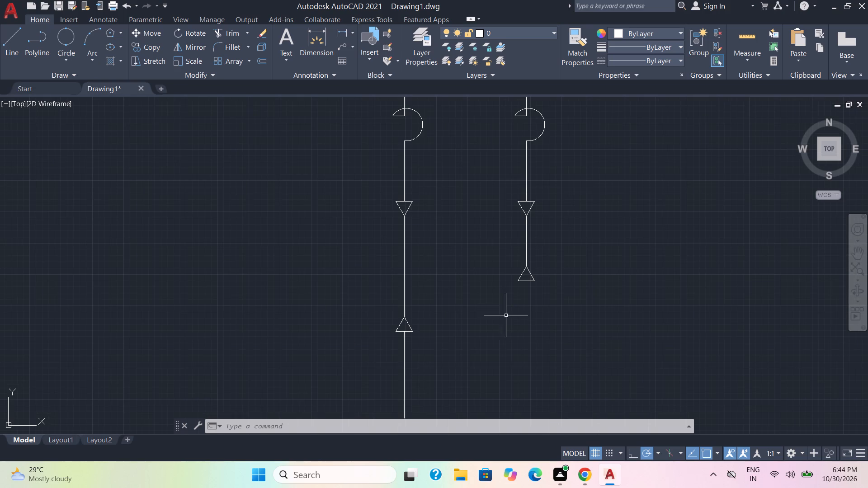
scroll(512, 323, "down", 1)
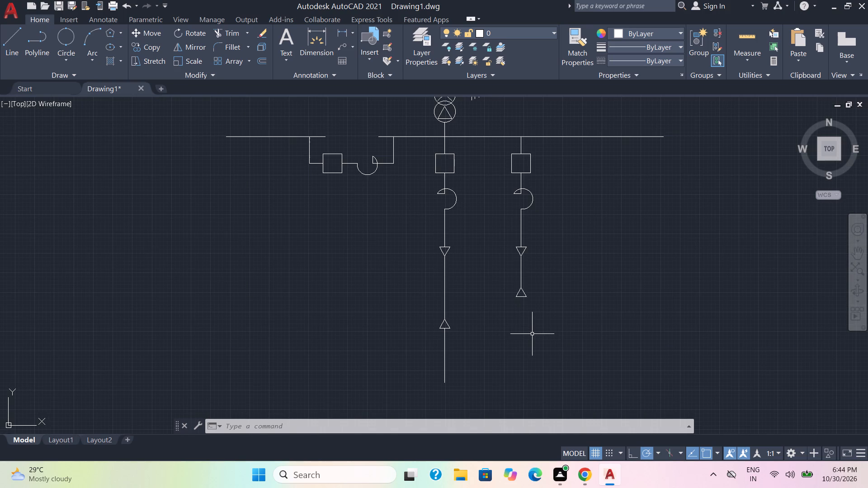
middle_click_drag(532, 334, 486, 296)
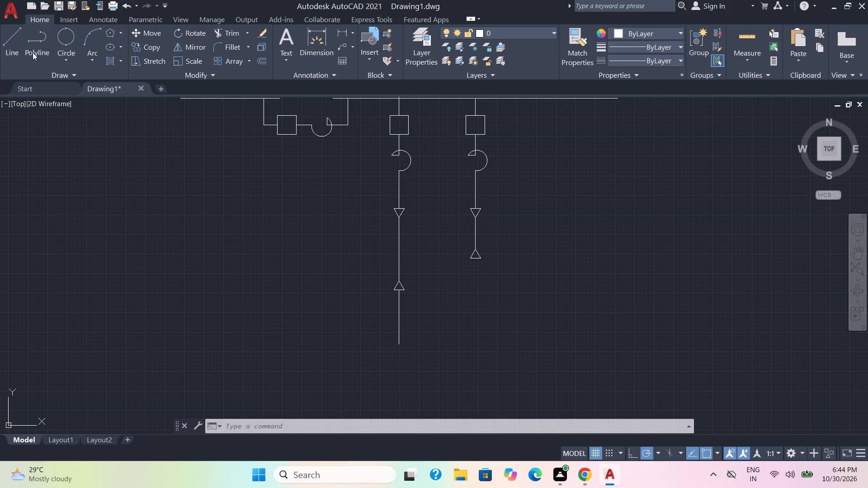
left_click(11, 48)
scroll(455, 248, "up", 2)
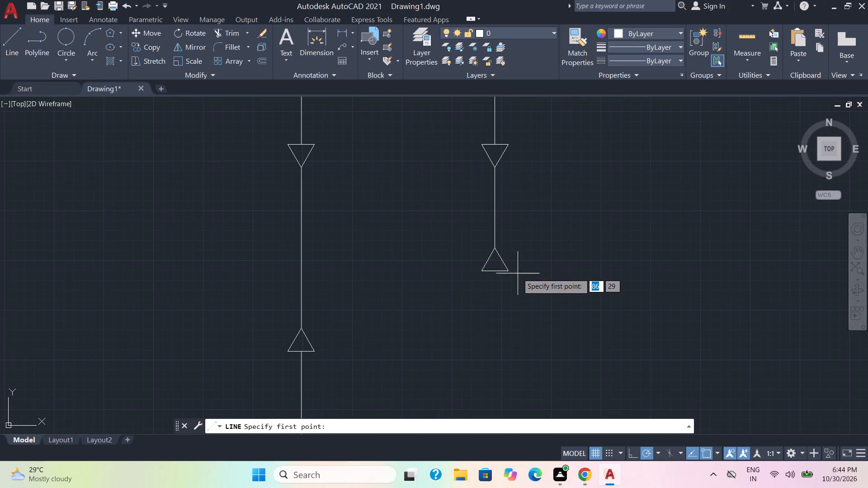
left_click(496, 271)
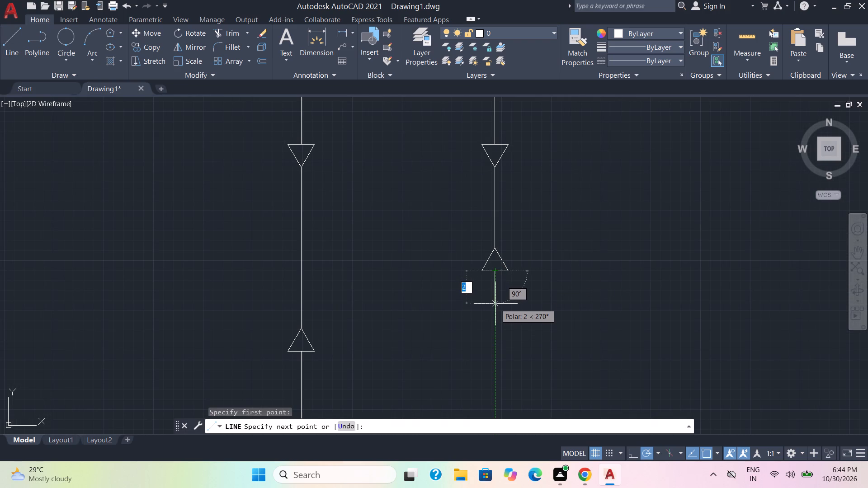
left_click(495, 304)
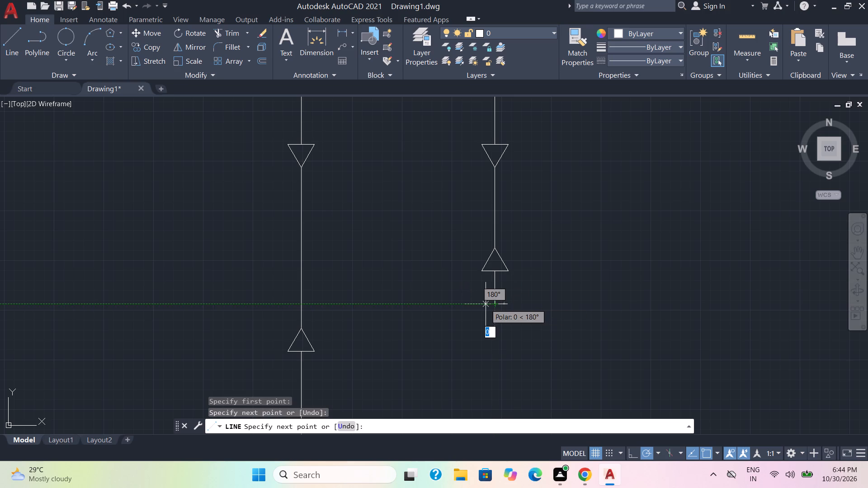
left_click(486, 304)
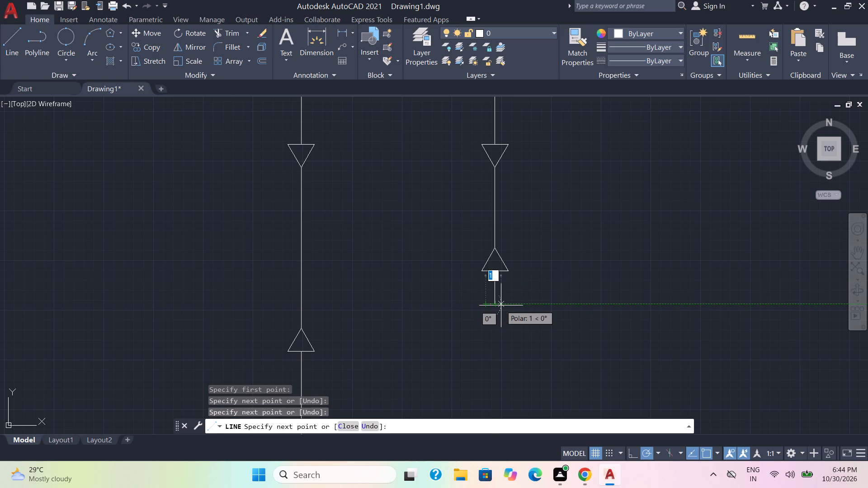
key("Escape")
Mirror the short horizontal segment about the vertical line's lower end, keeping the source, to form a symmetrical bar.
left_click(489, 312)
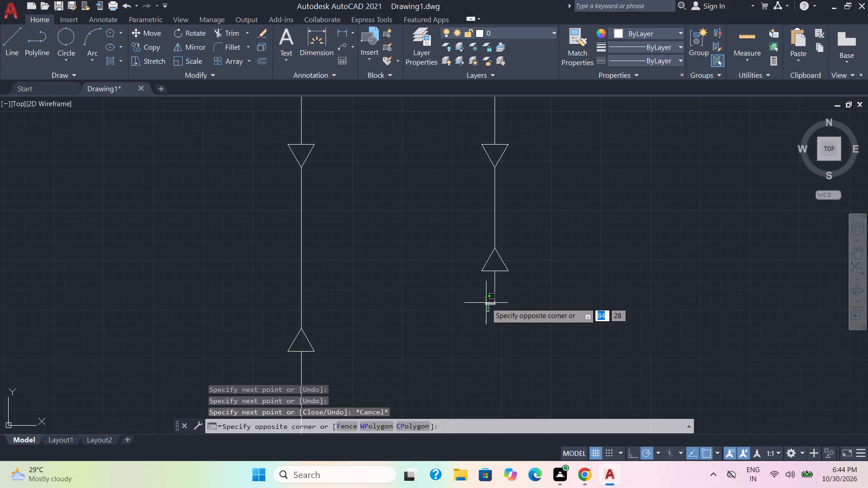
left_click(486, 300)
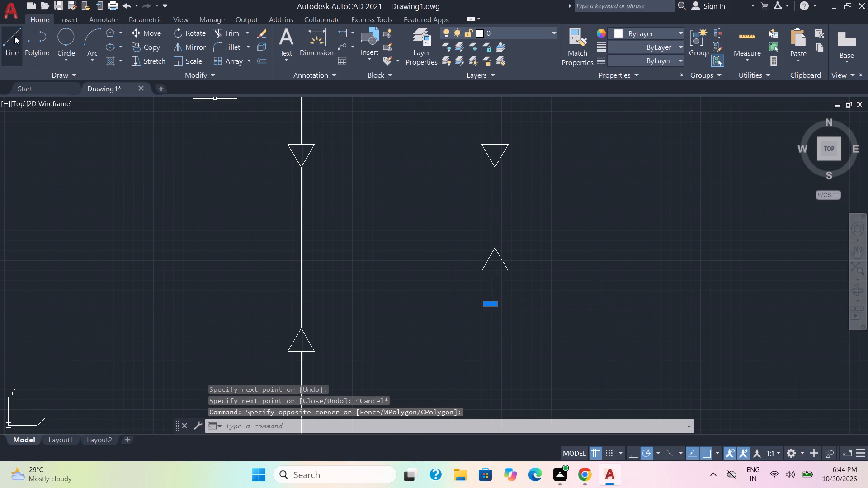
left_click(188, 49)
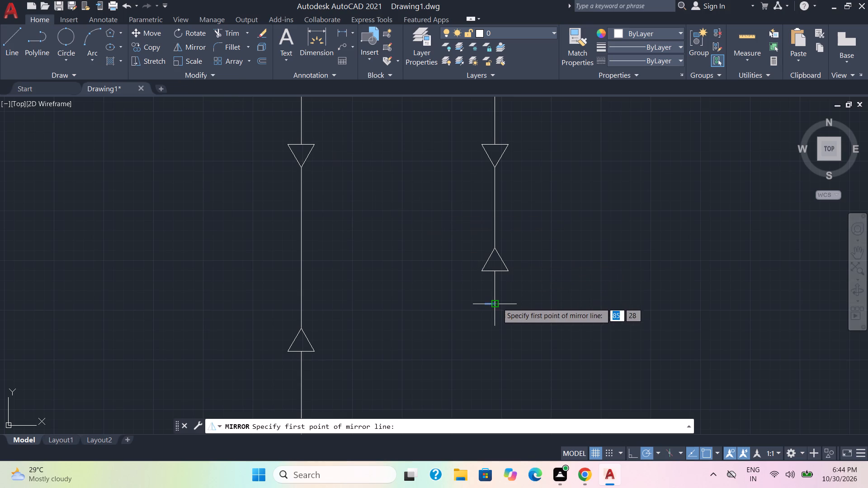
left_click(497, 303)
left_click(497, 321)
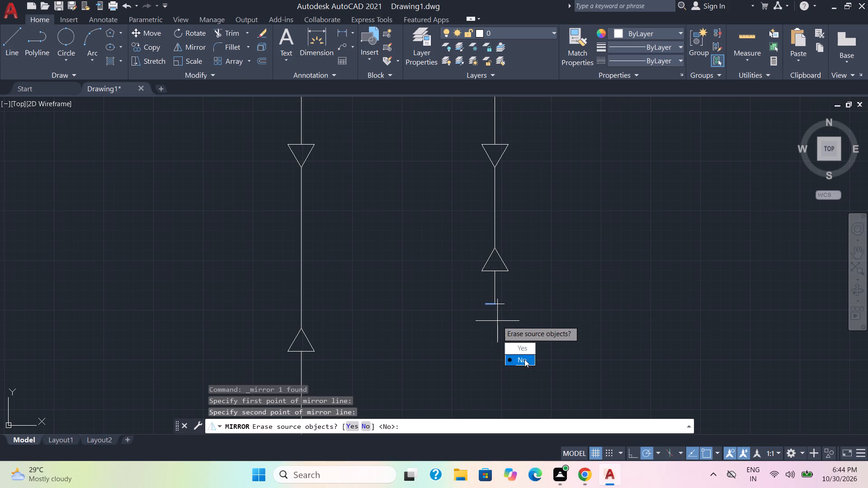
left_click_drag(524, 359, 497, 321)
Draw a rectangle about 1 by 1 unit as wide as the horizontal bar, from slightly above the bar to below it.
scroll(490, 317, "up", 1)
middle_click_drag(503, 317, 498, 262)
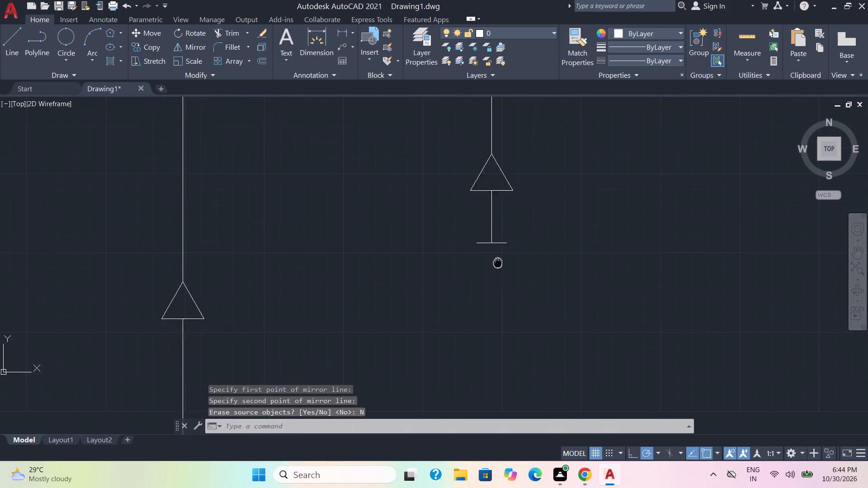
middle_click_drag(498, 262, 498, 251)
scroll(498, 251, "up", 2)
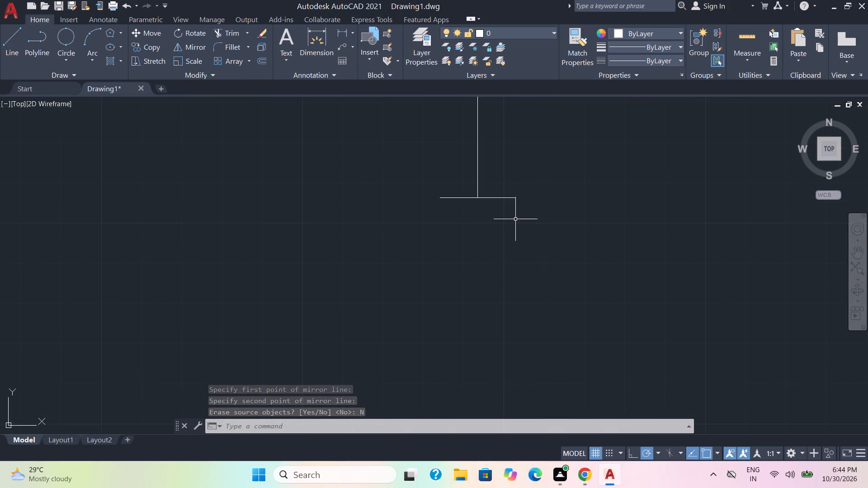
left_click(121, 37)
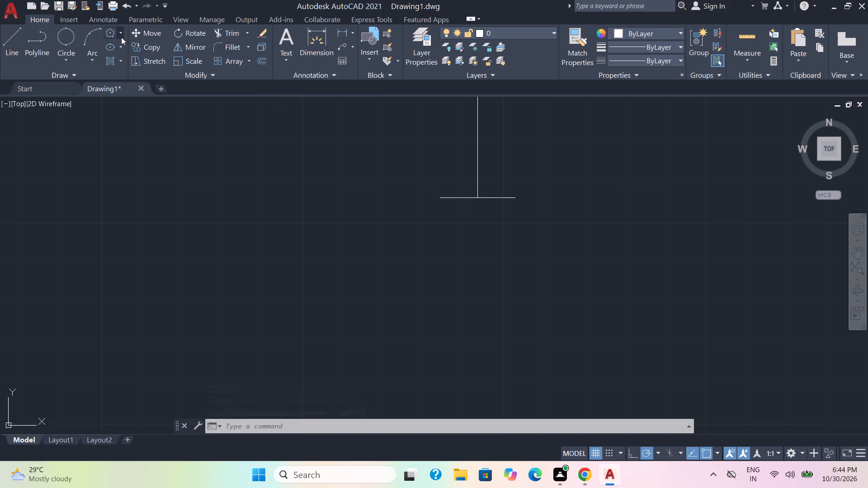
left_click(112, 43)
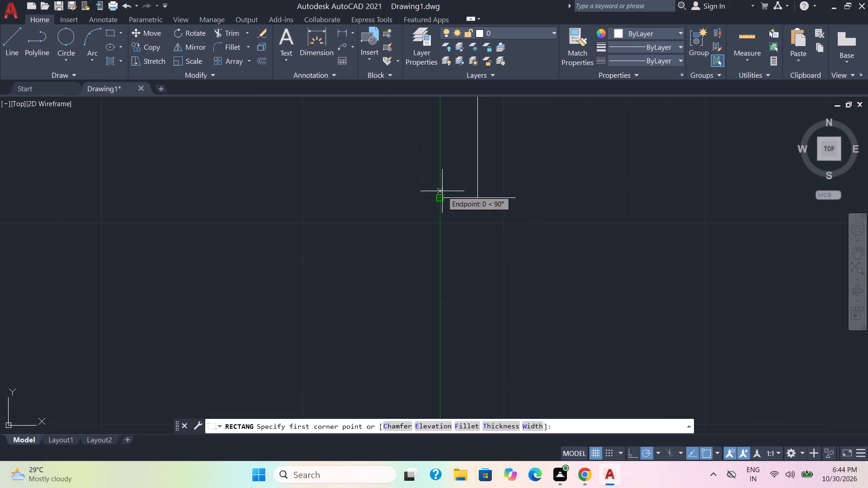
left_click(440, 184)
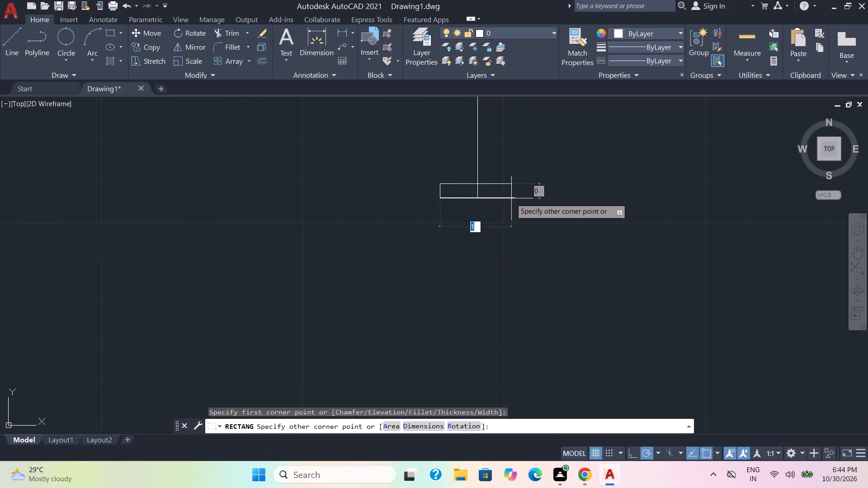
left_click(513, 249)
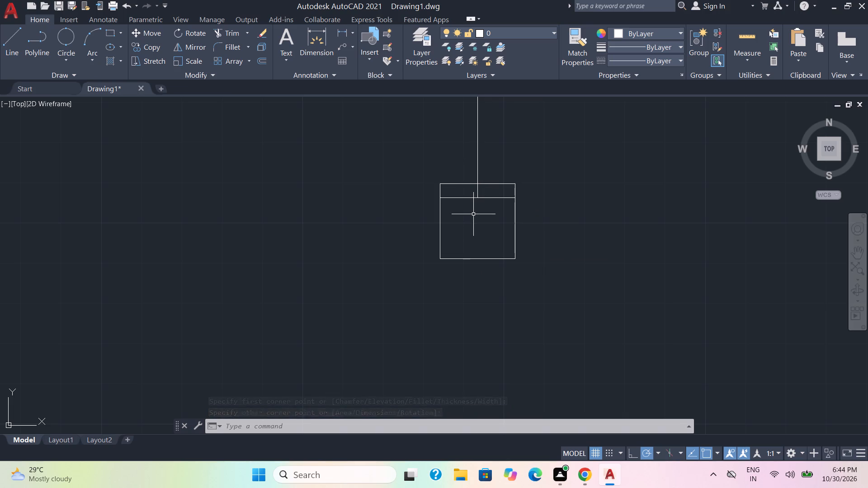
Offset the bar's right half repeatedly at one small picked spacing, making three parallel lines below it inside the rectangle.
key("o")
key("Return")
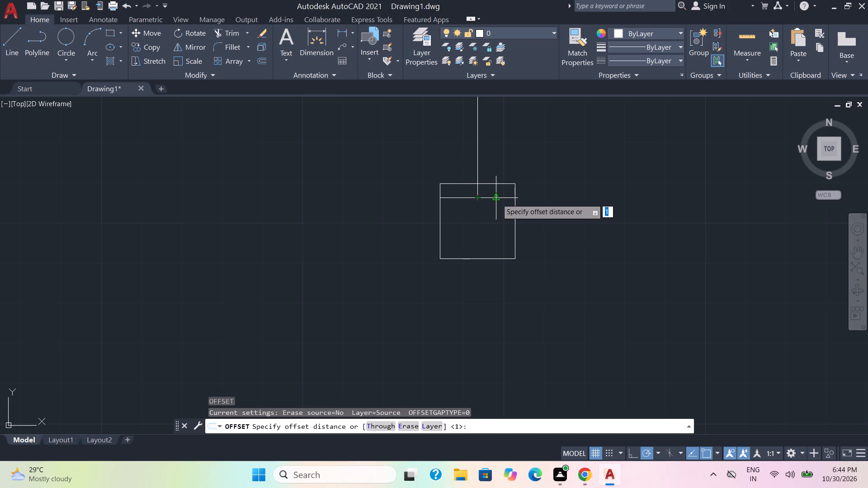
left_click(497, 197)
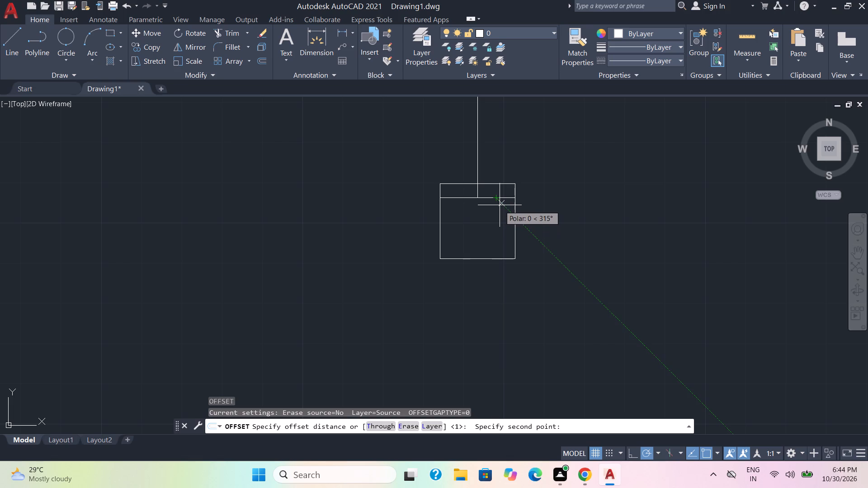
left_click(500, 205)
left_click(499, 198)
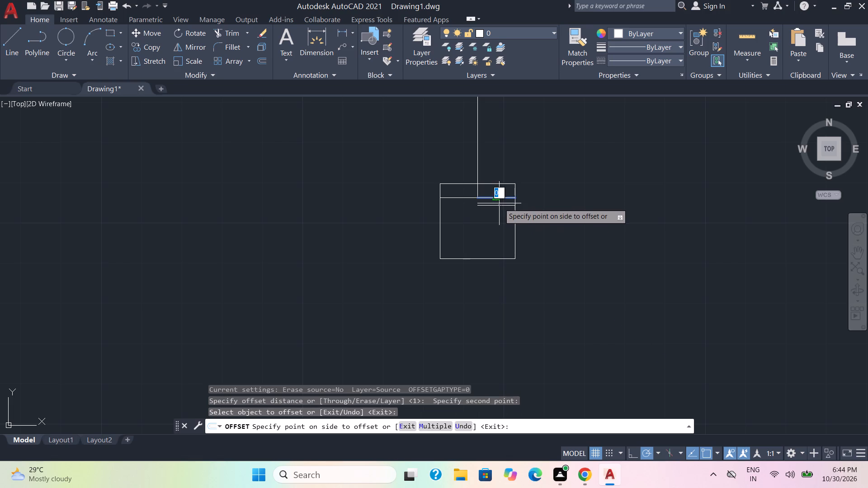
left_click(499, 203)
left_click(494, 197)
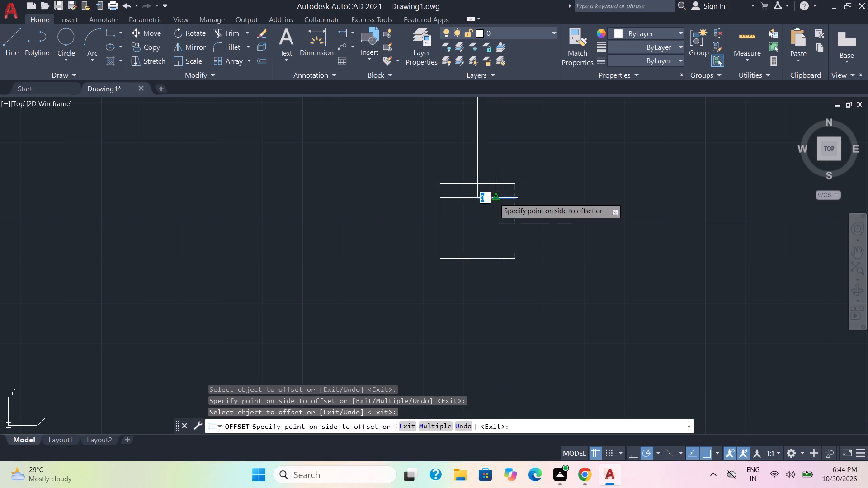
left_click(495, 215)
left_click(497, 205)
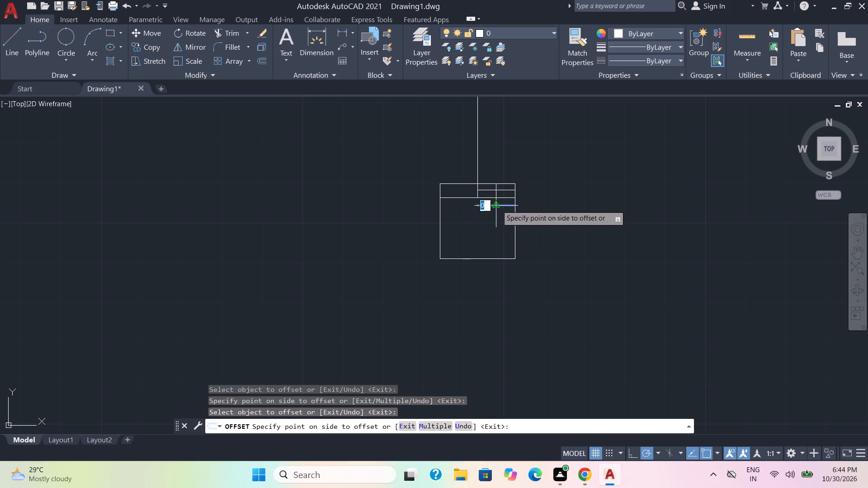
left_click(502, 224)
left_click(501, 213)
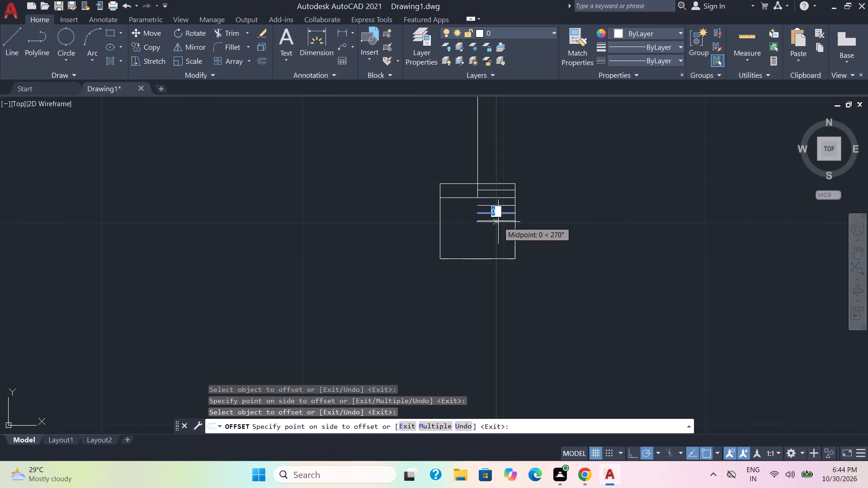
left_click(498, 222)
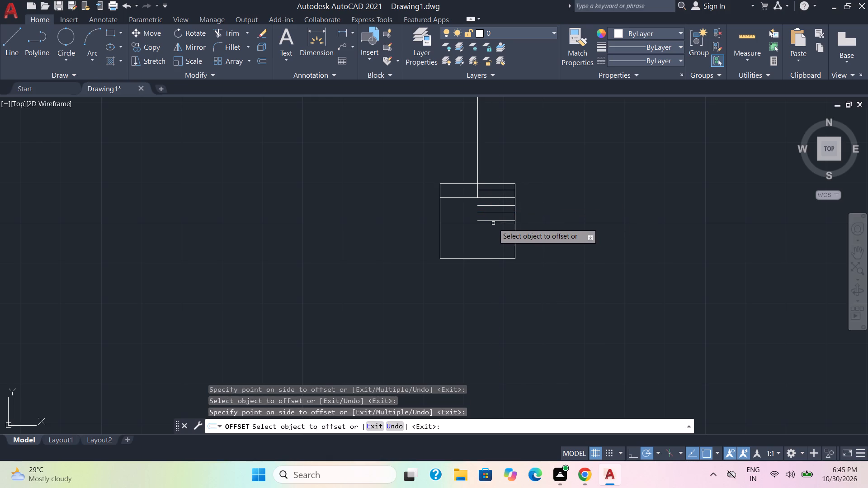
key("Escape")
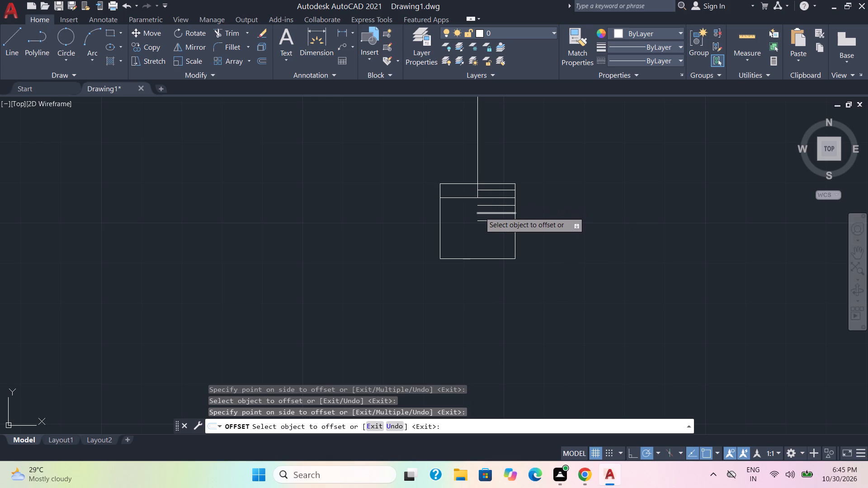
Erase the stray offset line just above the horizontal bar.
left_click(497, 189)
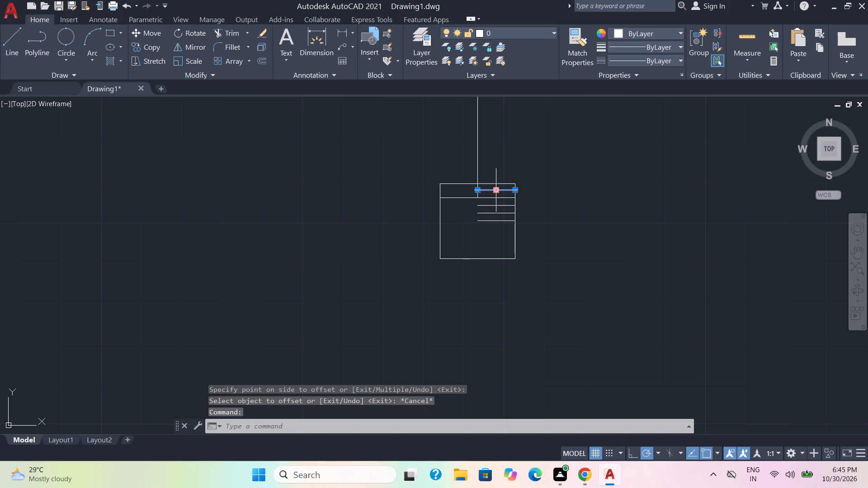
key("Delete")
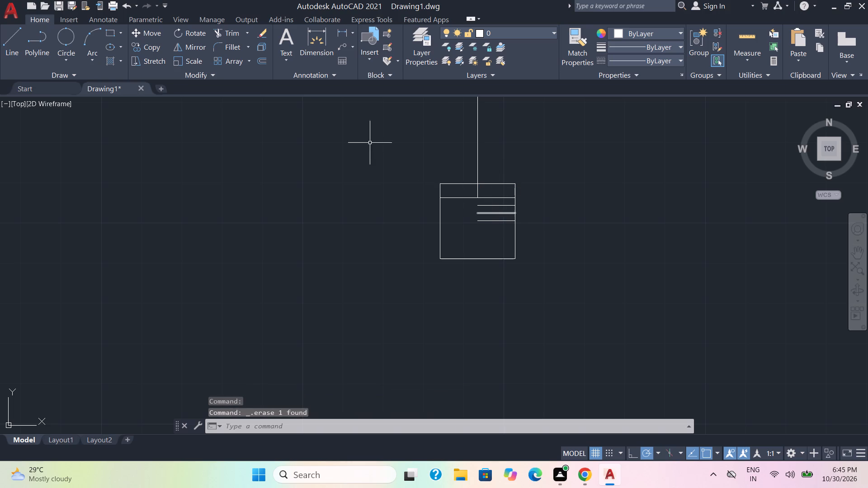
Extend the three offset lines to the rectangle's left edge.
left_click(222, 32)
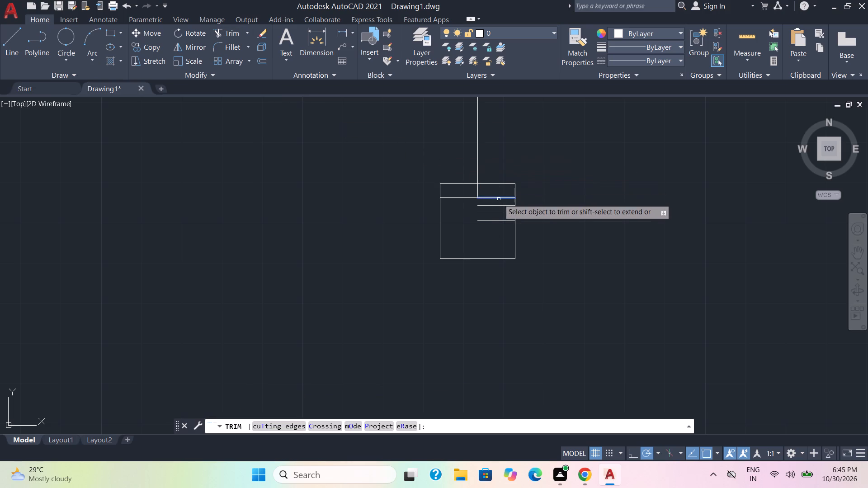
left_click(484, 206, "shift")
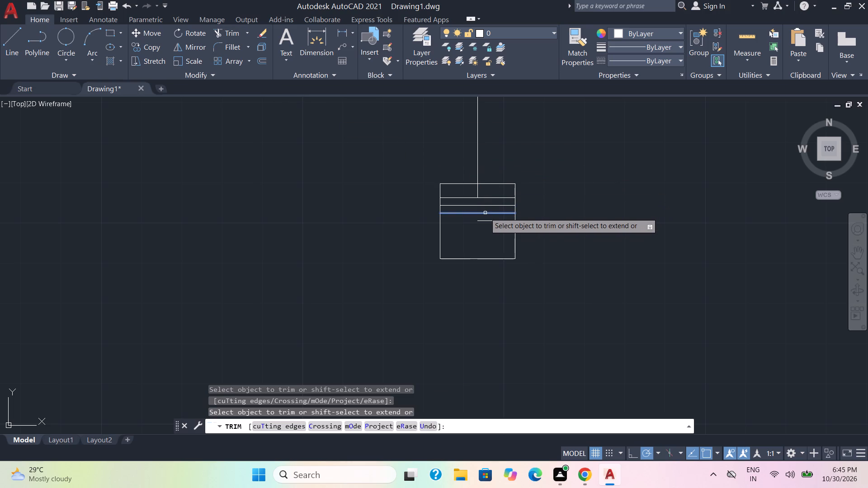
left_click(485, 213, "shift")
left_click(486, 221, "shift")
key("Escape")
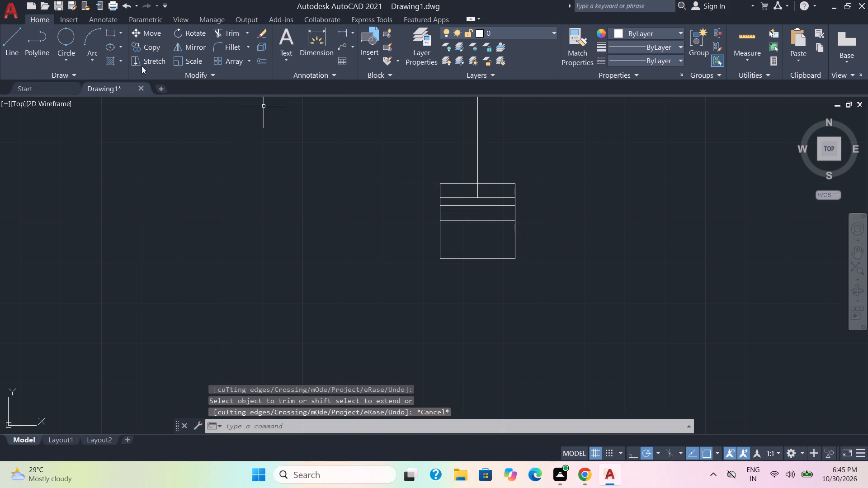
Draw a V of two lines from the rectangle's top-left corner to its bottom edge midpoint and up to its top-right corner.
left_click(5, 41)
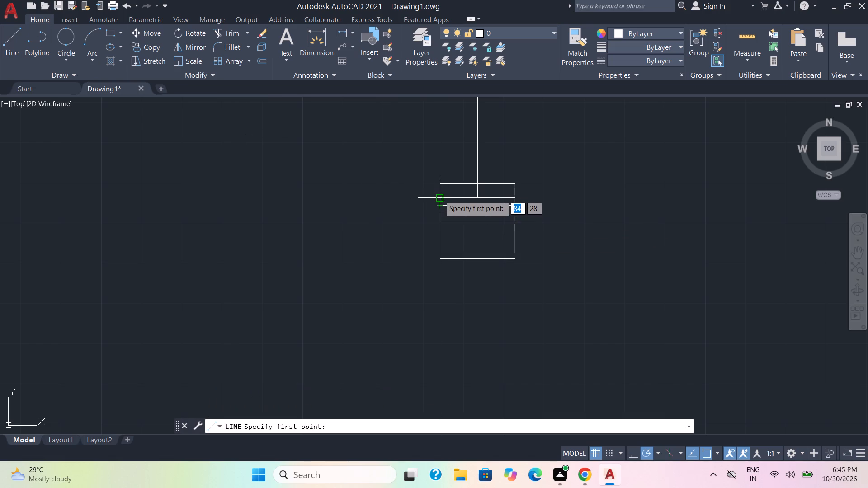
left_click(439, 183)
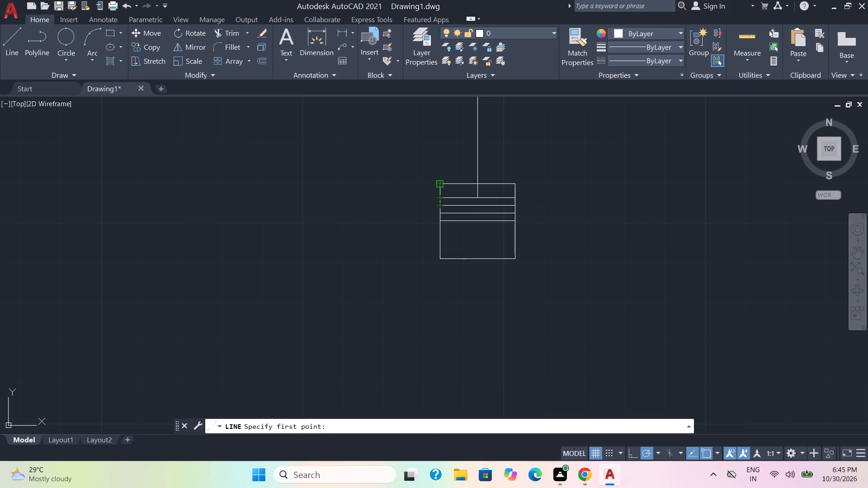
left_click(478, 260)
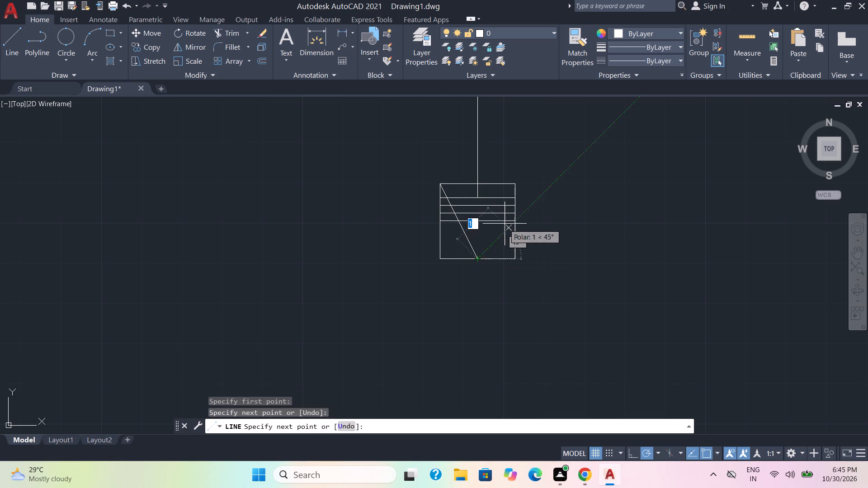
left_click(514, 186)
key("Escape")
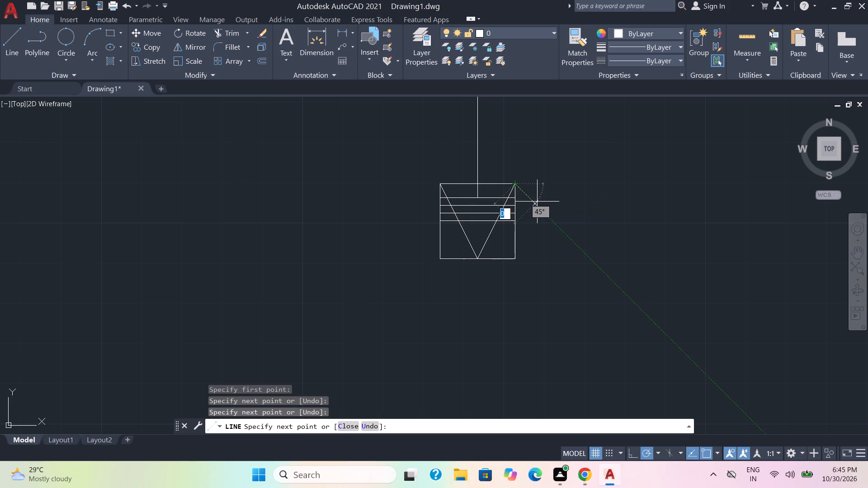
Trim both ends of the four horizontal bars where they extend outside the V lines.
left_click(222, 34)
scroll(426, 216, "up", 1)
left_click(457, 230)
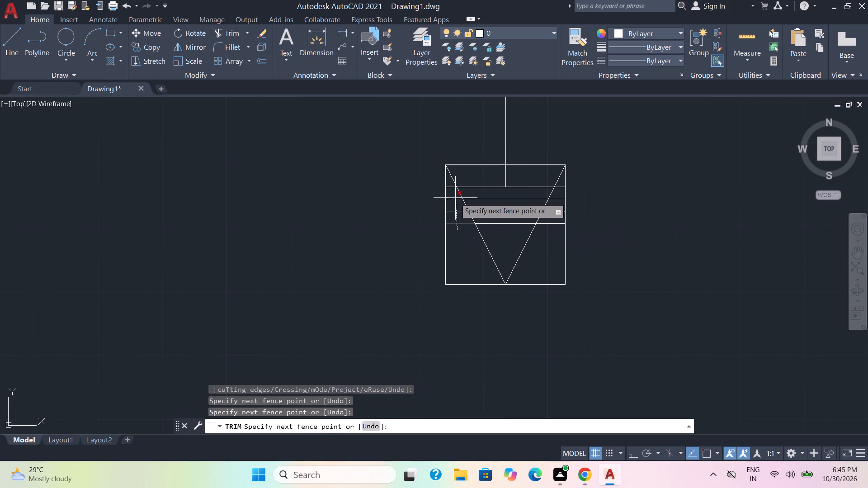
left_click(449, 186)
left_click(541, 240)
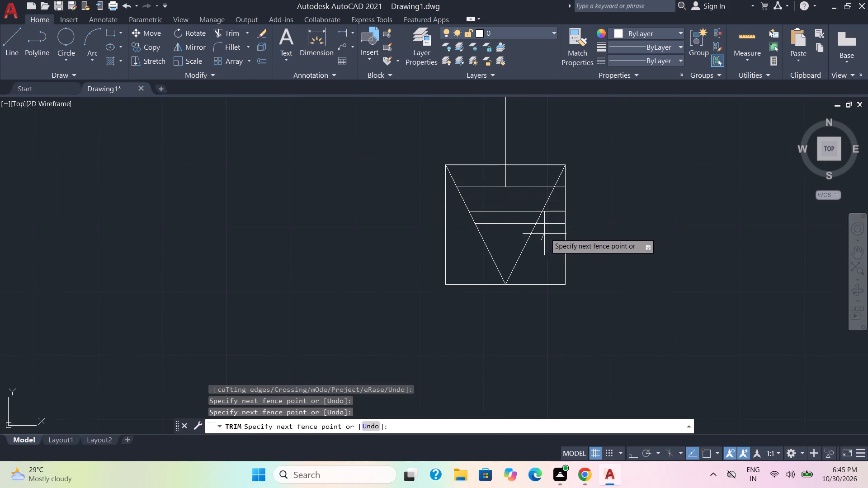
left_click(559, 184)
key("Escape")
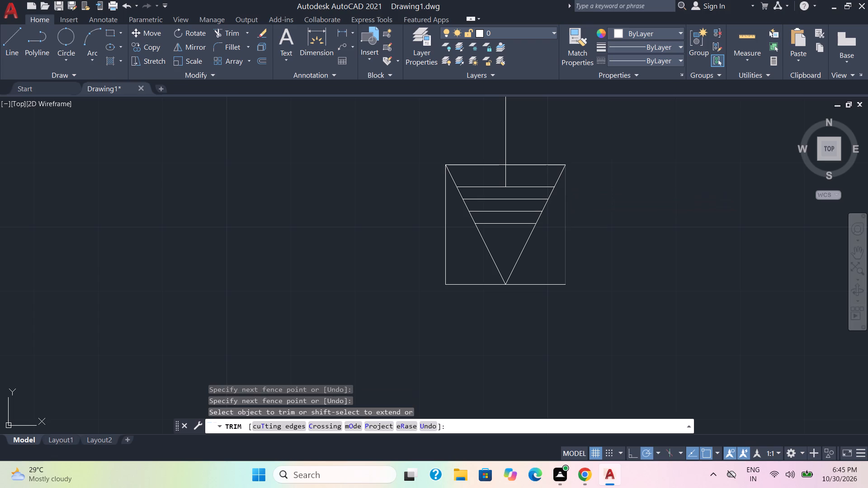
Erase the construction rectangle and both V lines, leaving the tapered earth bars.
left_click(586, 263)
left_click(507, 251)
left_click_drag(504, 253, 478, 251)
key("Delete")
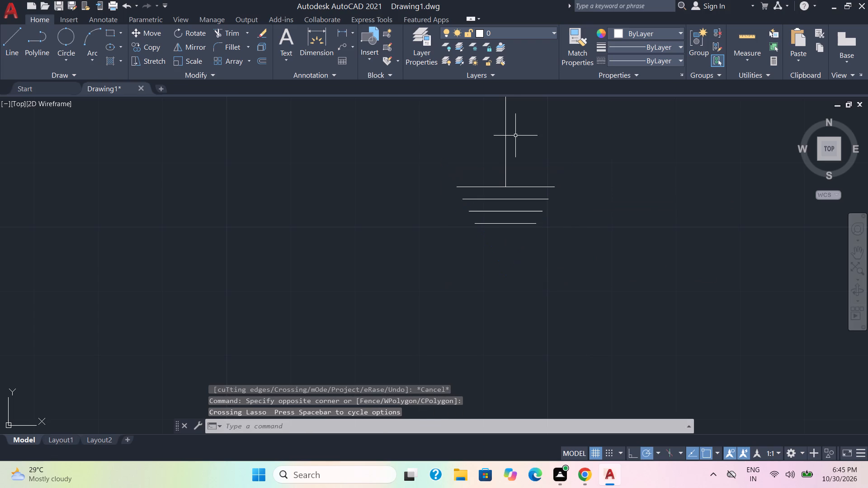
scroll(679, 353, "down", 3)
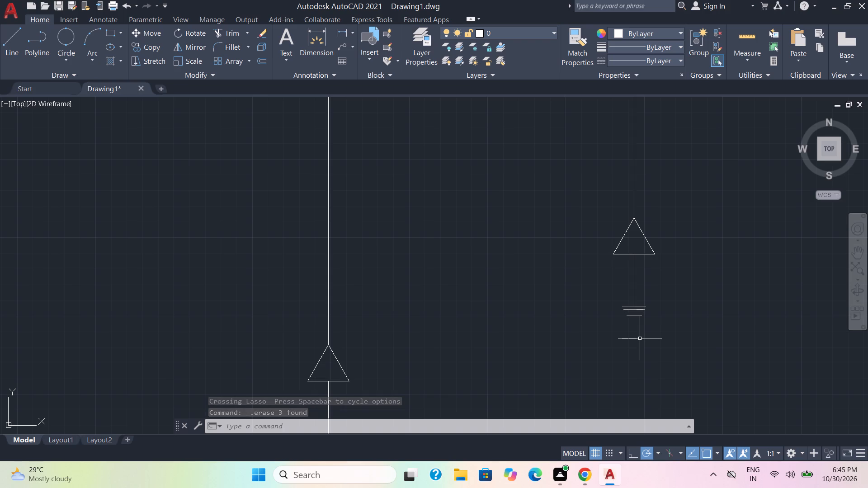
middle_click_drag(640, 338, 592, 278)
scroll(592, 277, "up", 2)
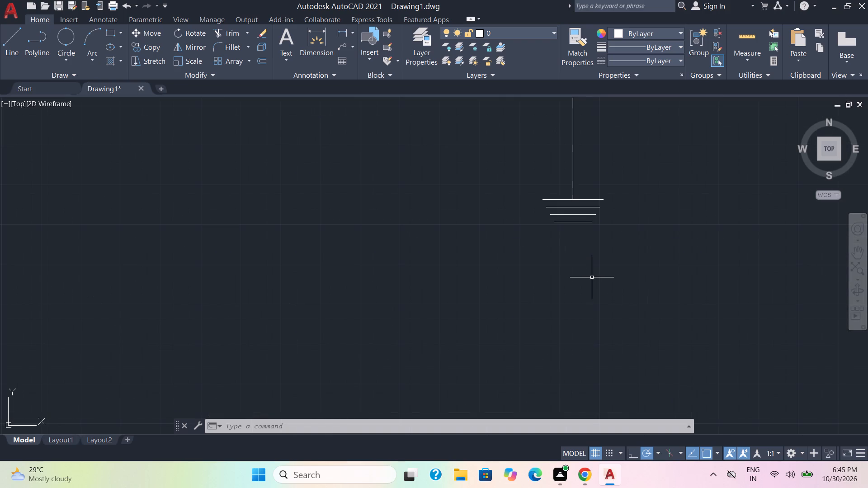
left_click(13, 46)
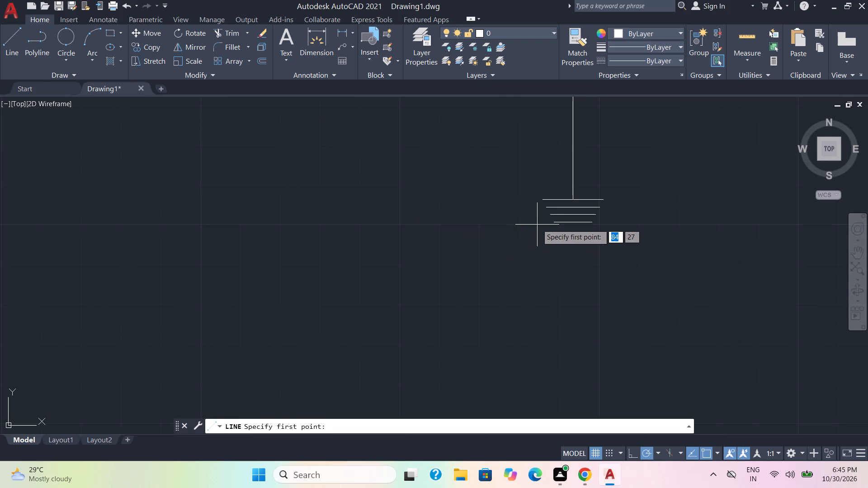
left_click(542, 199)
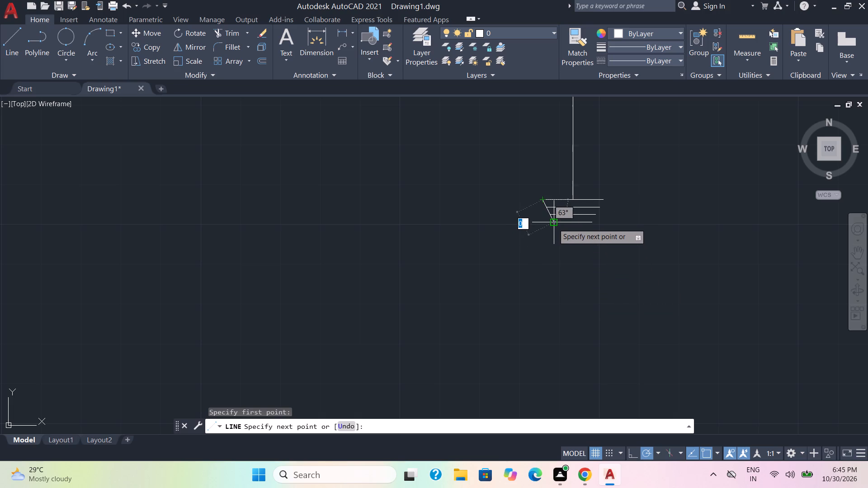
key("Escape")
Copy the right-hand earthed feeder about 32 units left along the busbar, onto the left busbar section.
scroll(579, 291, "down", 1)
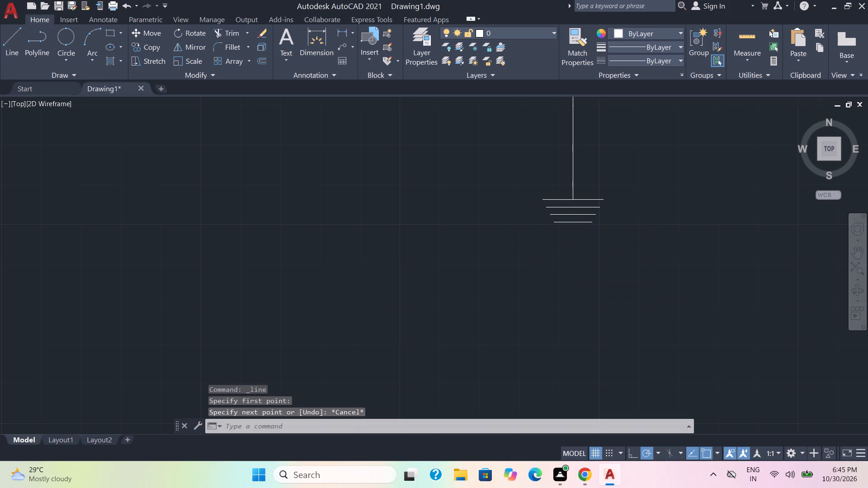
scroll(579, 291, "down", 2)
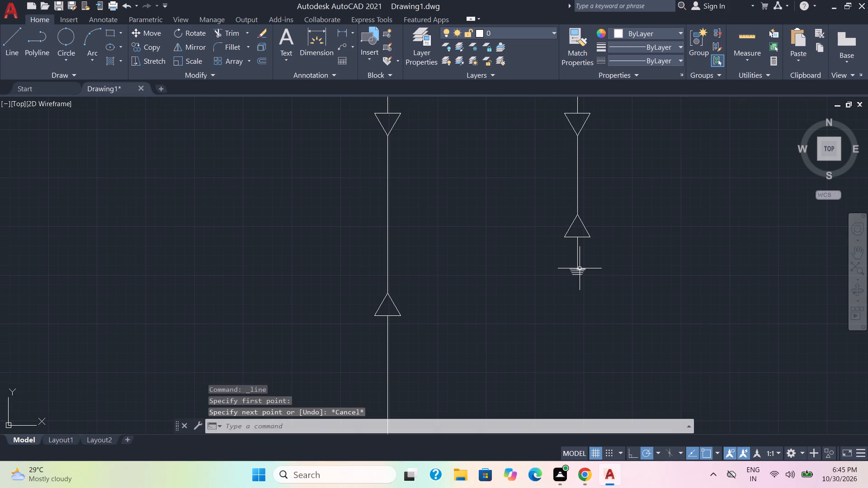
scroll(580, 268, "down", 1)
scroll(613, 293, "down", 2)
left_click(613, 300)
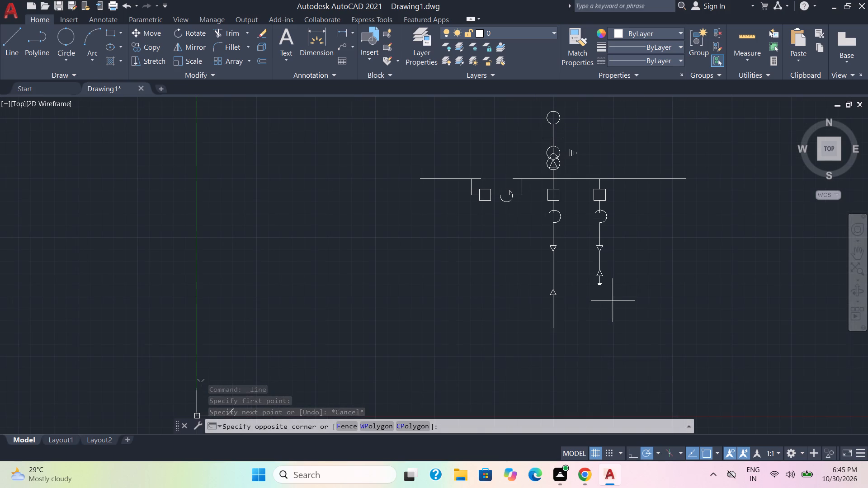
left_click(586, 187)
left_click(155, 51)
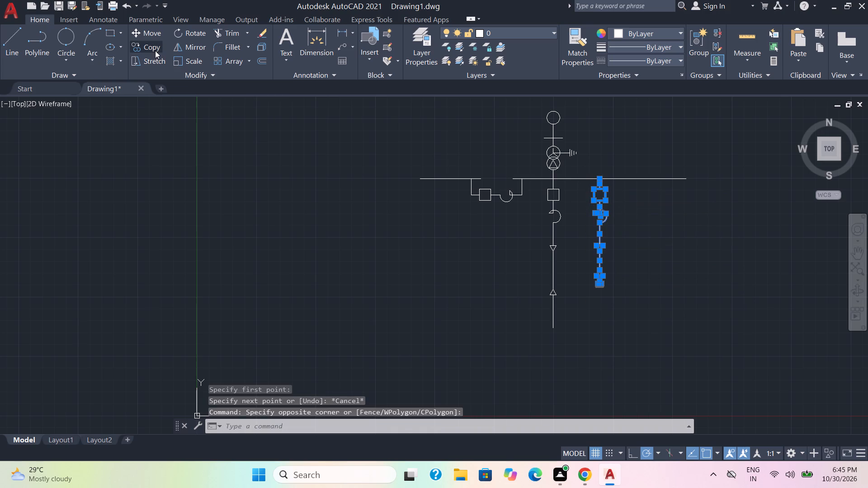
left_click(597, 176)
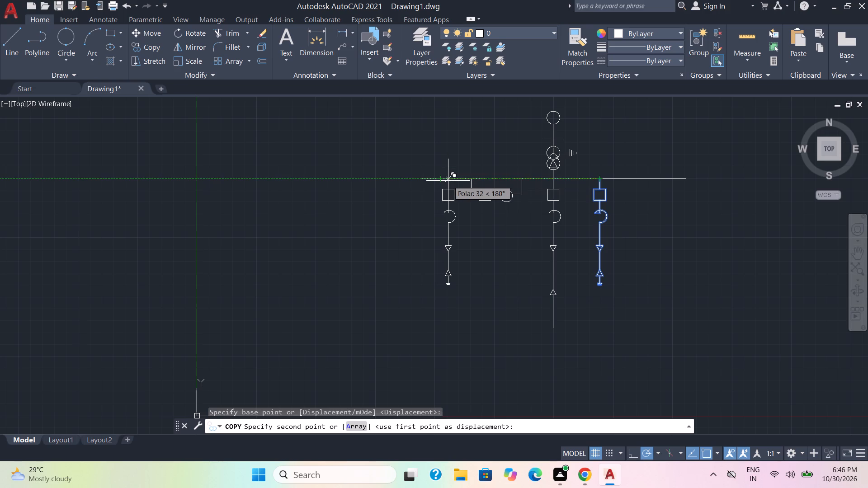
left_click(448, 181)
key("Escape")
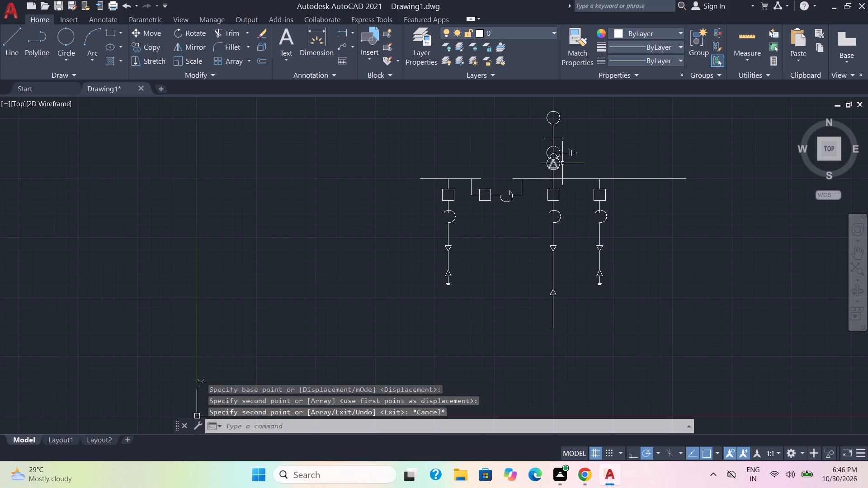
Copy the star-delta transformer circles, symbols and upper connecting line to hang from the busbar, right of the last feeder.
scroll(563, 163, "up", 2)
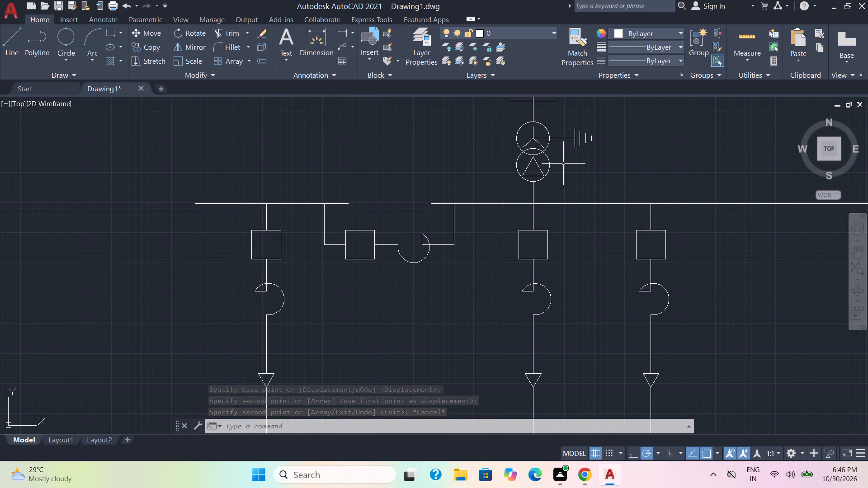
left_click(561, 166)
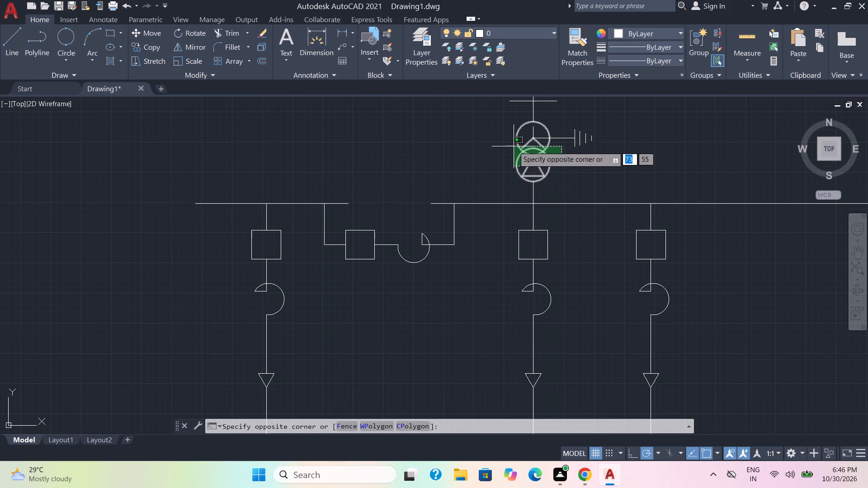
left_click(514, 146)
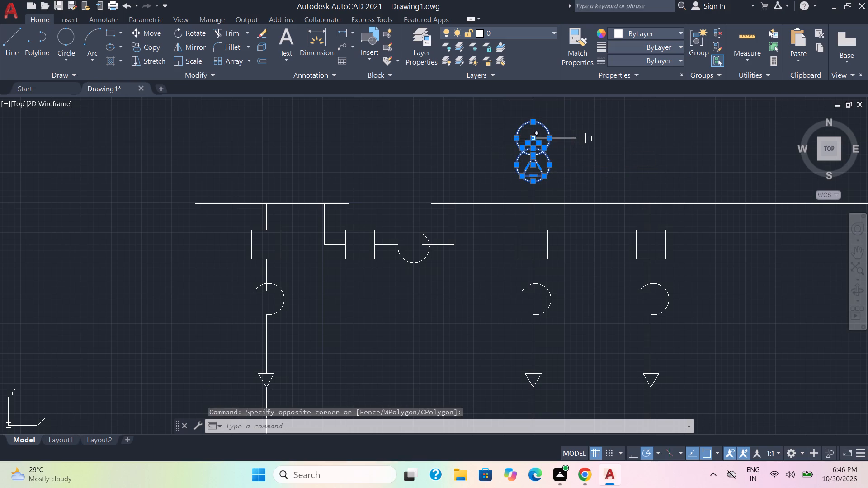
left_click(533, 129)
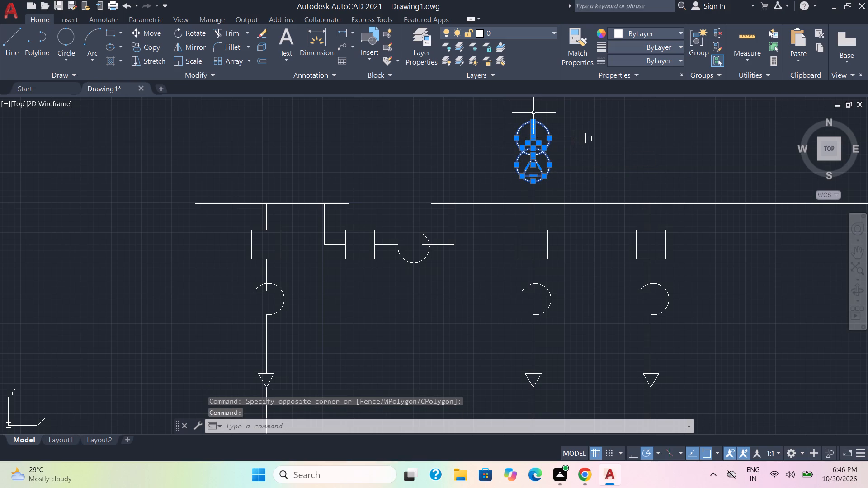
left_click(533, 113)
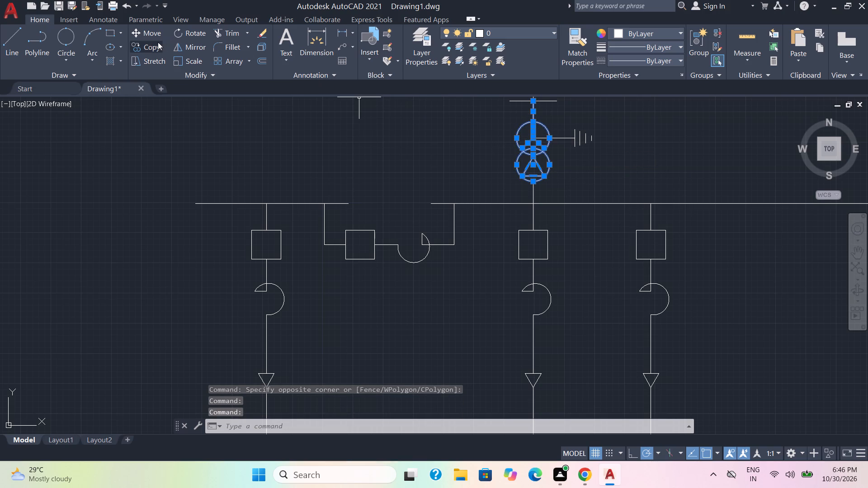
left_click(146, 44)
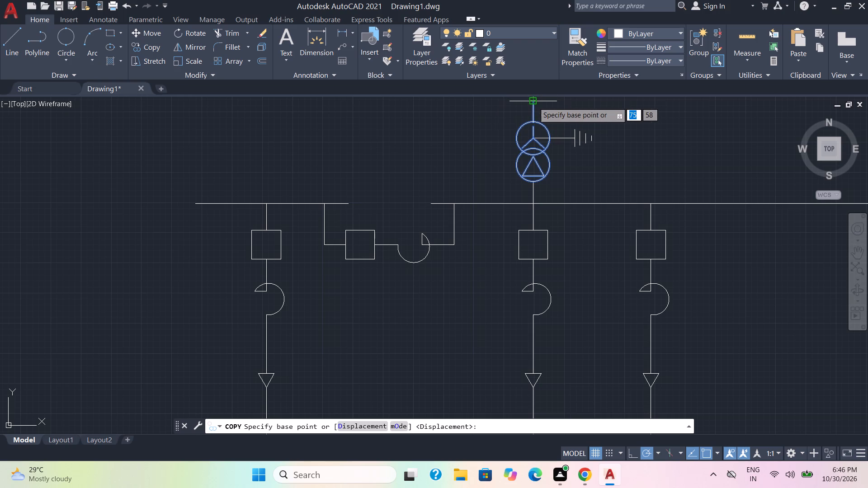
left_click(533, 102)
scroll(669, 222, "down", 2)
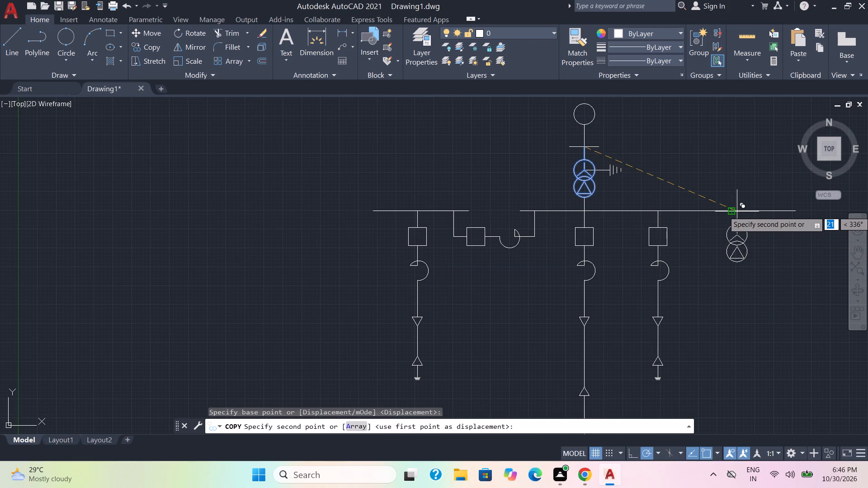
scroll(738, 213, "up", 2)
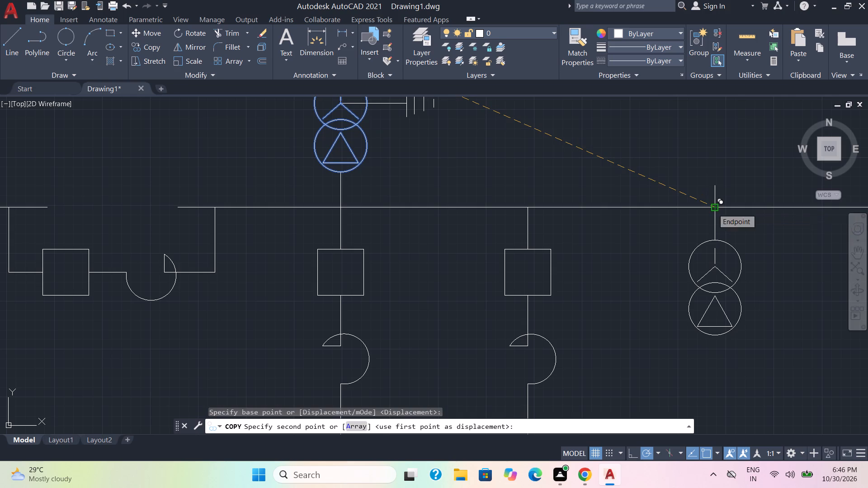
left_click(713, 209)
key("Escape")
Extend the vertical arm of the copied transformer's star symbol down to the star's centre point.
scroll(777, 299, "down", 1)
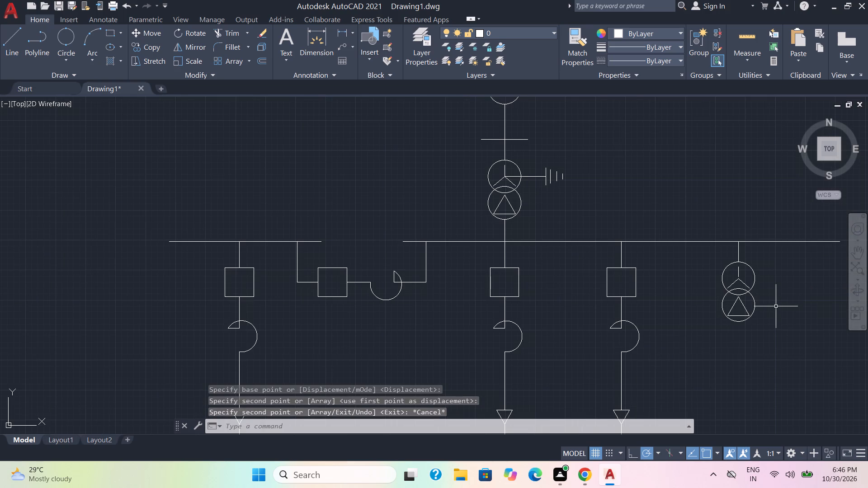
scroll(774, 305, "up", 1)
middle_click_drag(770, 302, 769, 301)
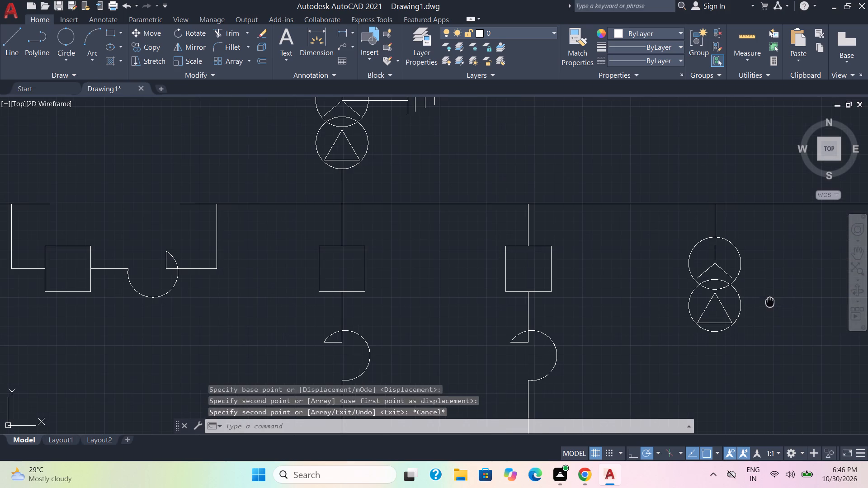
middle_click_drag(769, 301, 684, 267)
scroll(684, 267, "up", 1)
scroll(642, 250, "up", 1)
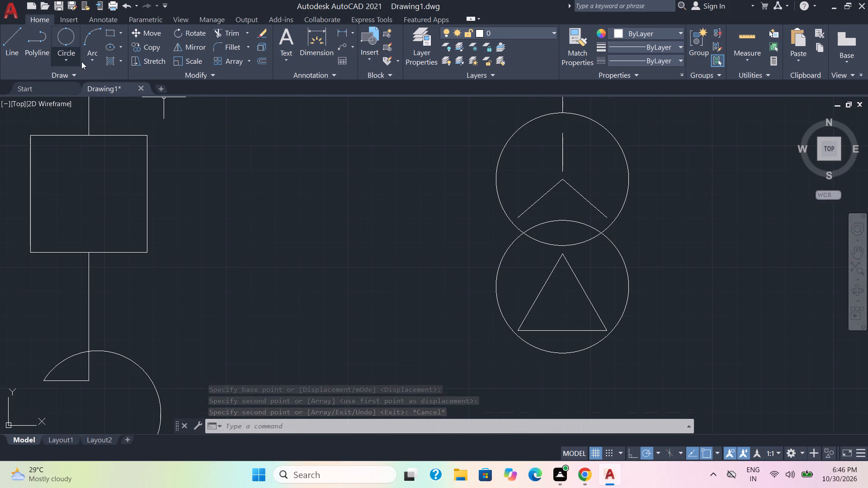
left_click(231, 33)
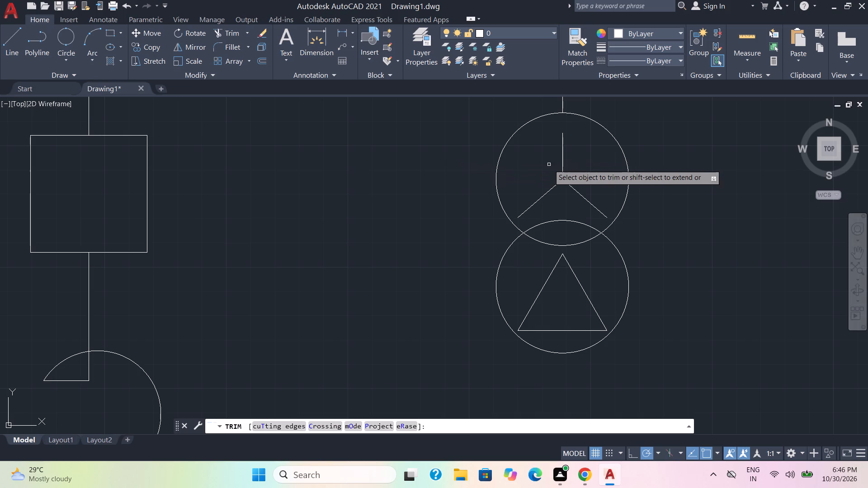
left_click(562, 156, "shift")
key("Escape")
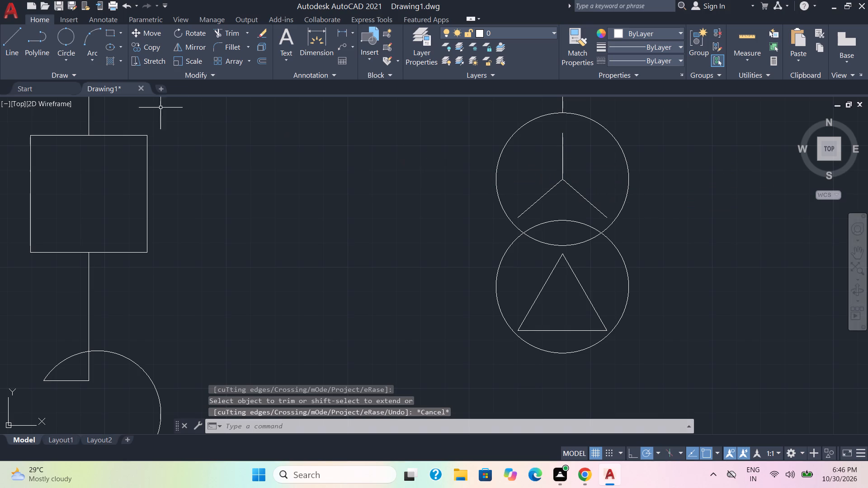
Draw a neutral lead from the copied star's centre, about 2 units right and about 1 unit down.
left_click(13, 43)
left_click(564, 182)
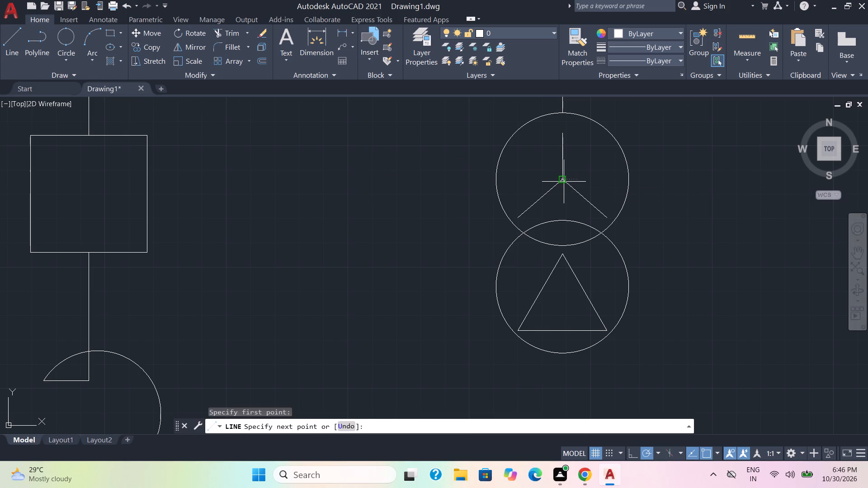
left_click(679, 178)
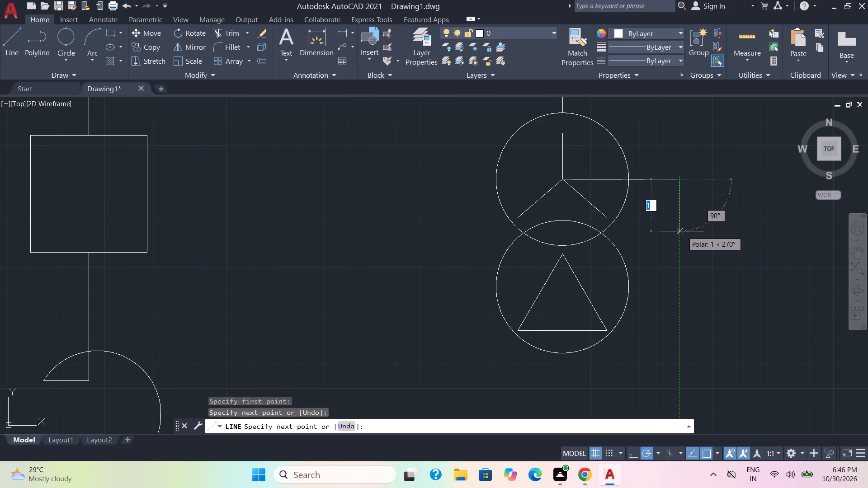
left_click(682, 232)
key("Escape")
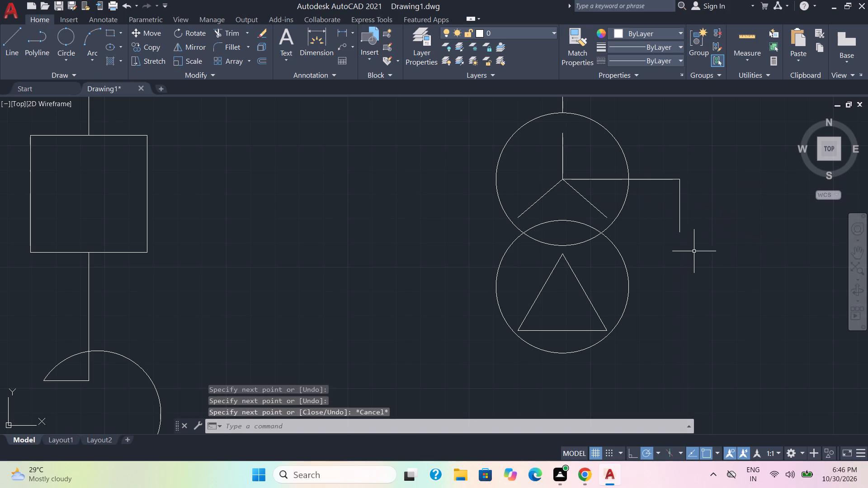
Draw a small two-point circle about 1 unit in diameter, hanging from the lower end of the neutral lead.
scroll(694, 259, "down", 2)
middle_click_drag(689, 270, 582, 208)
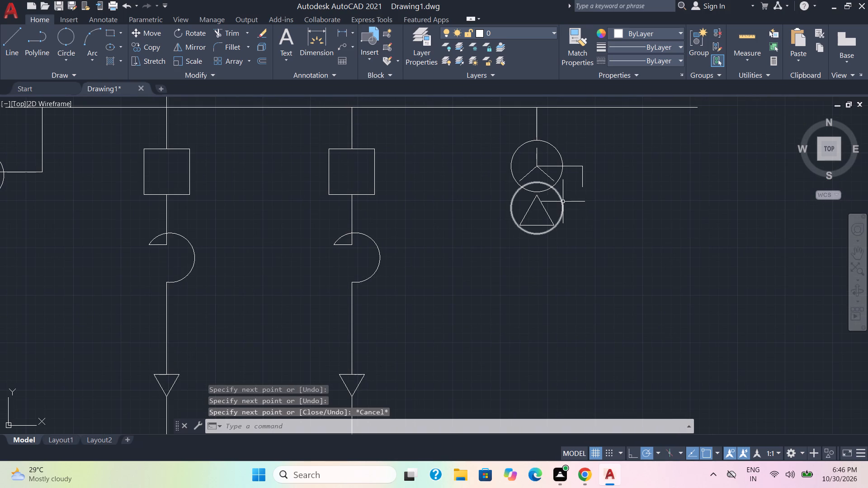
left_click(65, 38)
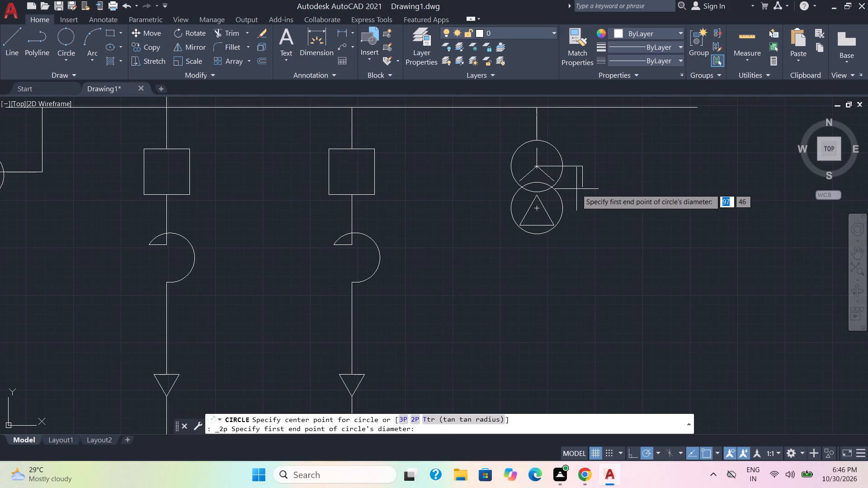
left_click(585, 185)
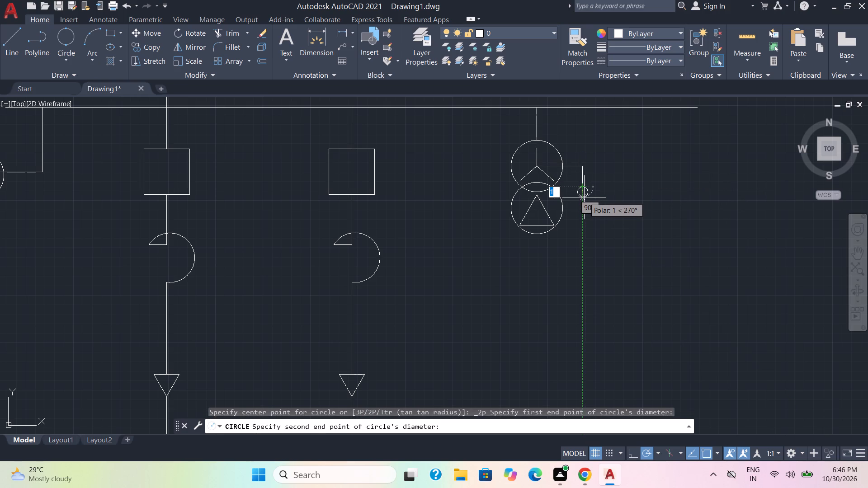
left_click(584, 197)
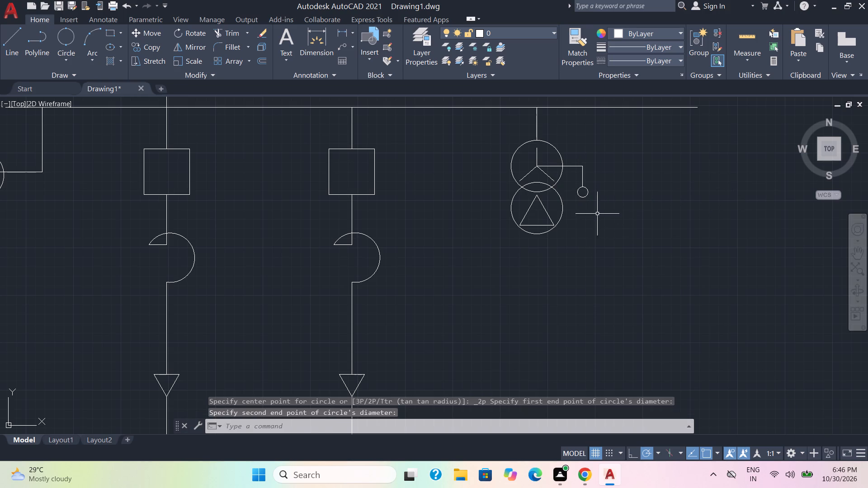
Copy the small circle three times straight down, end to end, to form a column of four touching circles.
left_click(594, 201)
left_click(586, 194)
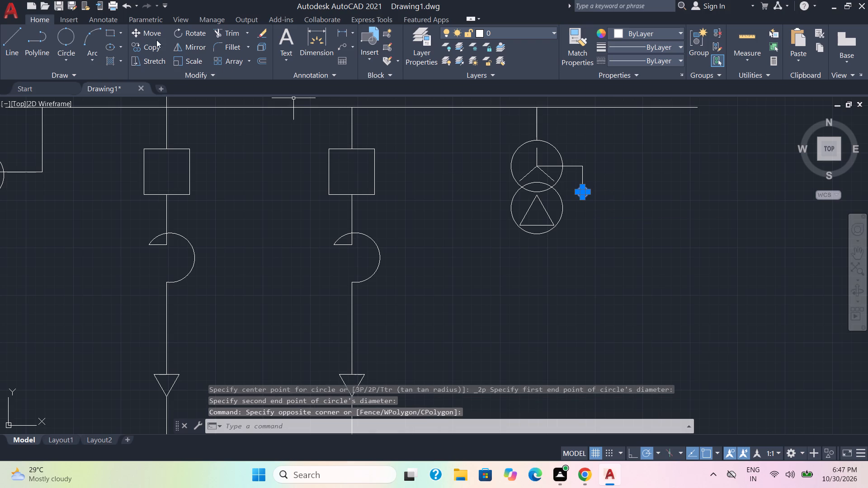
left_click(152, 44)
scroll(568, 181, "up", 1)
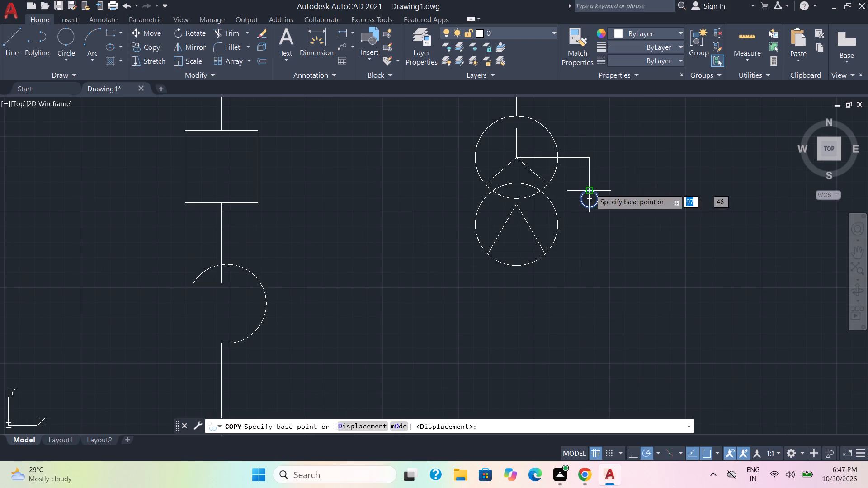
left_click(590, 189)
left_click(592, 208)
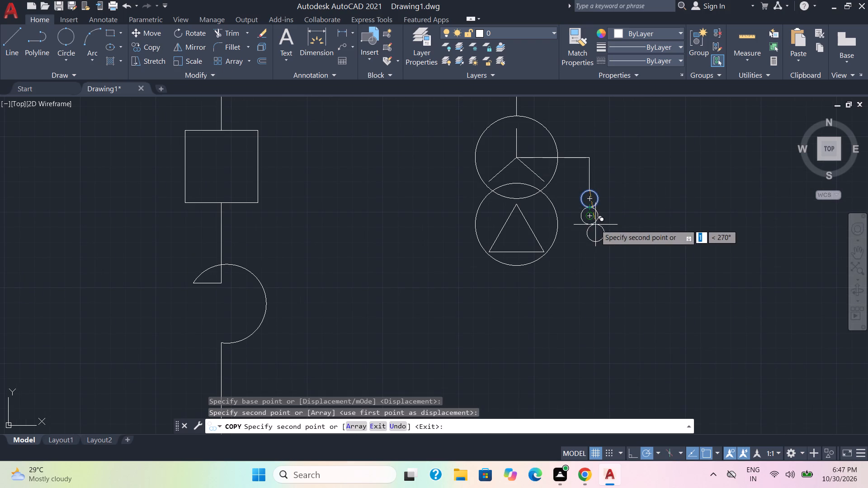
left_click(592, 225)
left_click(591, 241)
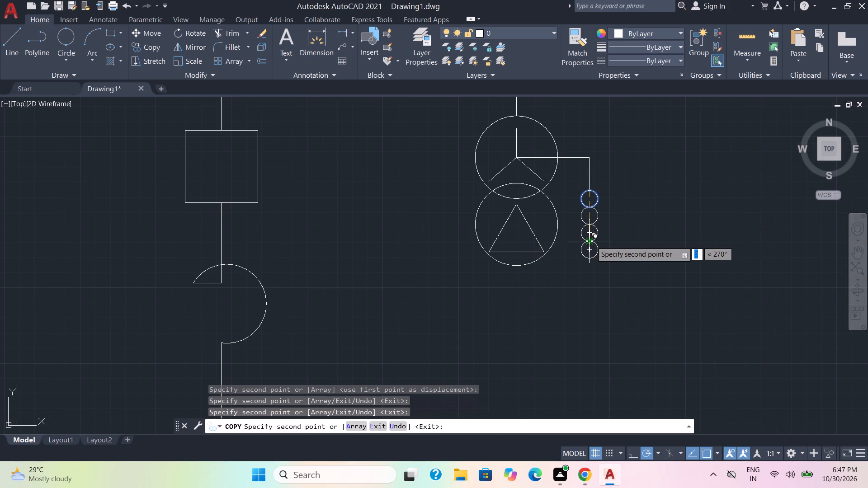
key("Escape")
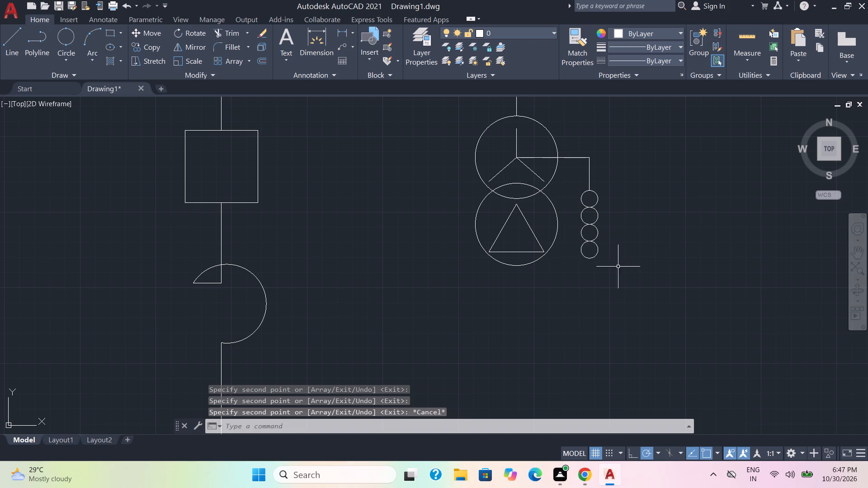
Draw a vertical line about 3 units long from the neutral lead's end down through the four small circles and past the lowest one.
left_click(9, 48)
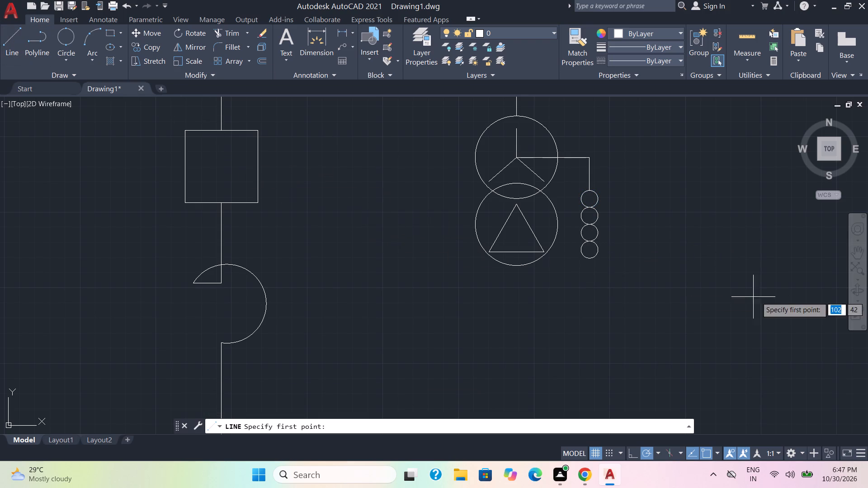
left_click(590, 191, "shift")
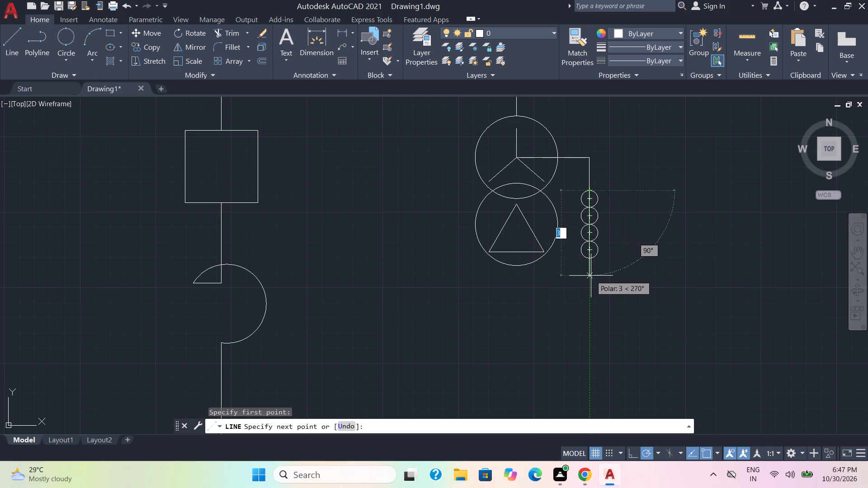
left_click(591, 276, "shift")
key("Escape")
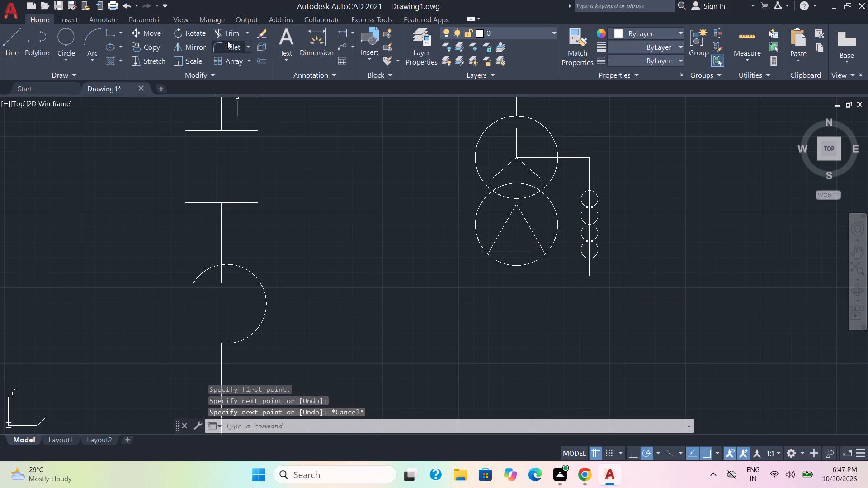
Trim the left halves of the four small circles and the line segments between their ends, leaving a four-loop coil with a short lead below.
left_click(223, 33)
left_click(580, 265)
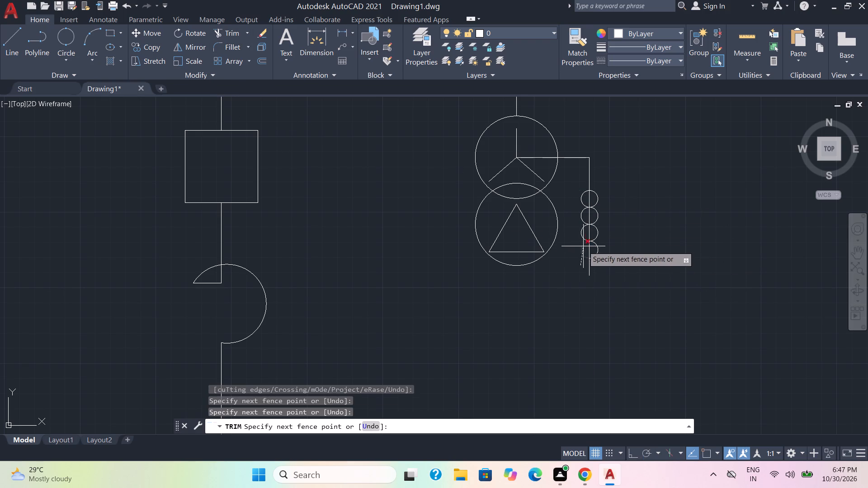
left_click(585, 183)
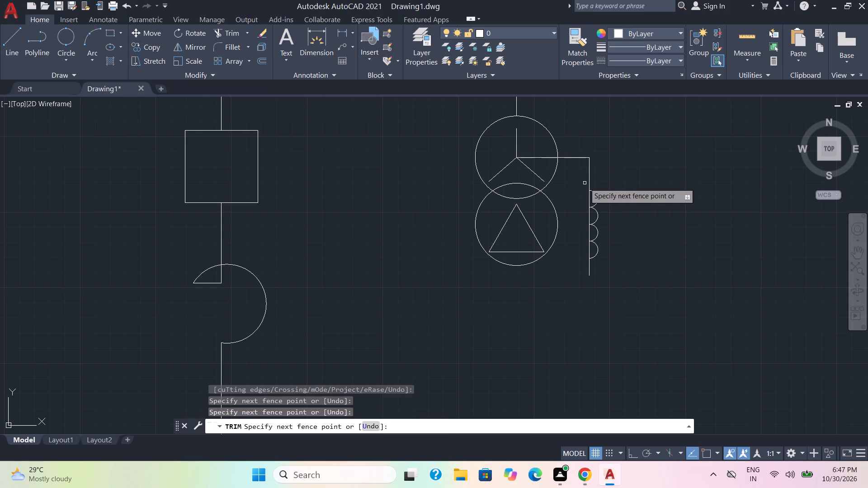
left_click(590, 198)
left_click(592, 221)
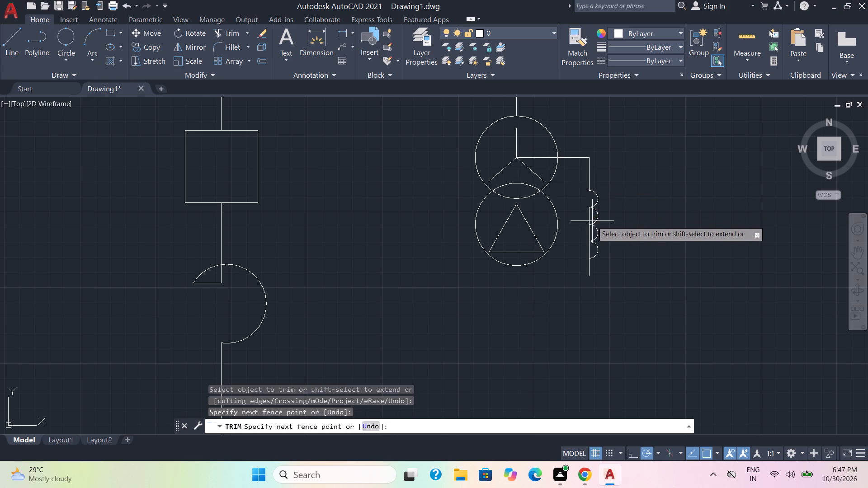
left_click(581, 216)
left_click(589, 233)
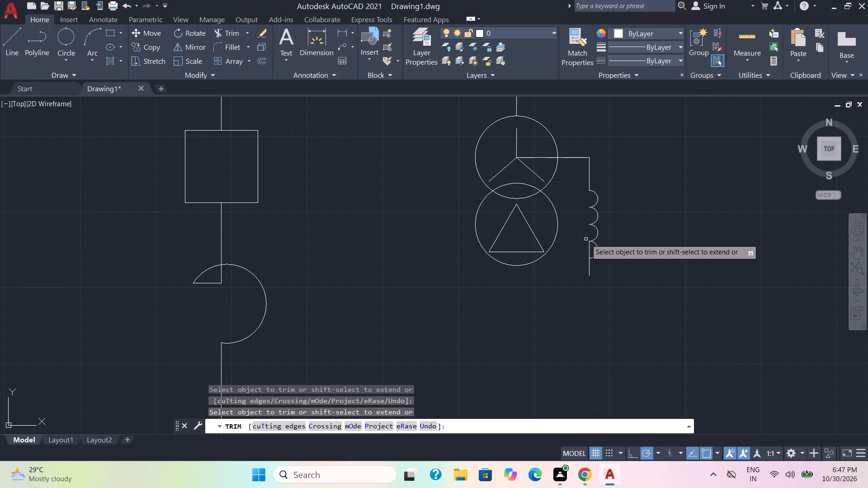
left_click(591, 252)
left_click(559, 274)
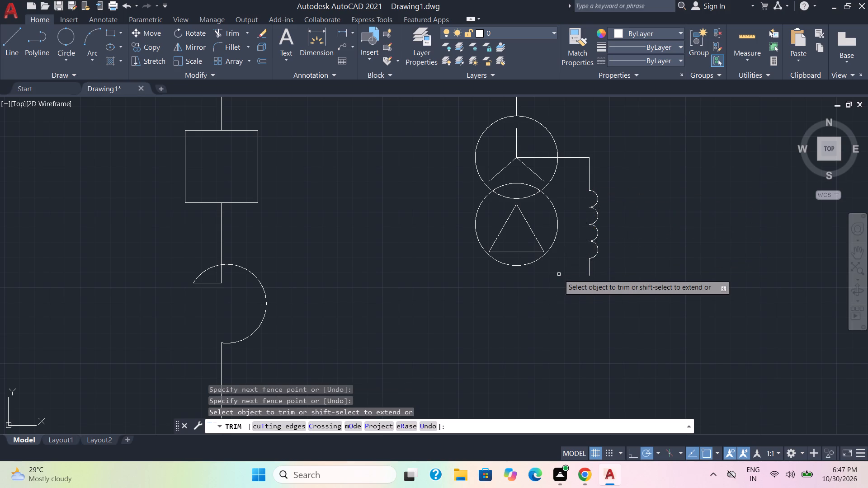
key("Escape")
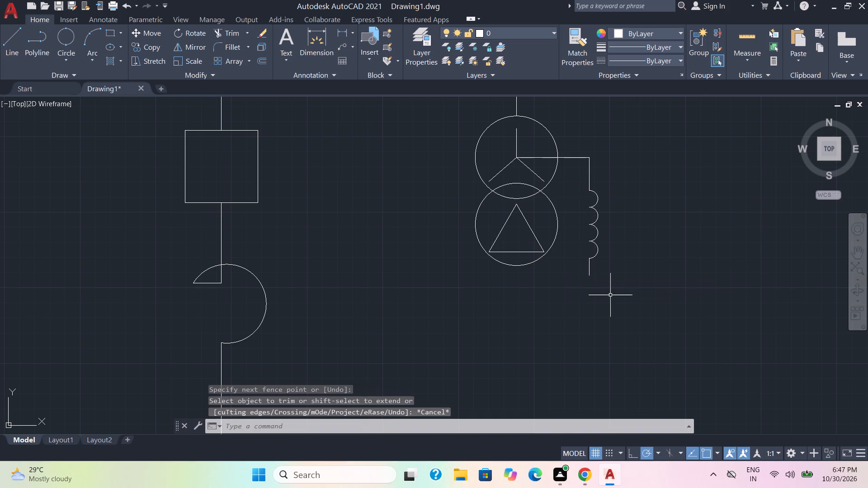
Copy the earth symbol's horizontal bars from the rightmost triangle feeder to the lower end of the coil's lead.
scroll(614, 299, "down", 1)
scroll(517, 312, "down", 1)
middle_click_drag(516, 325, 514, 237)
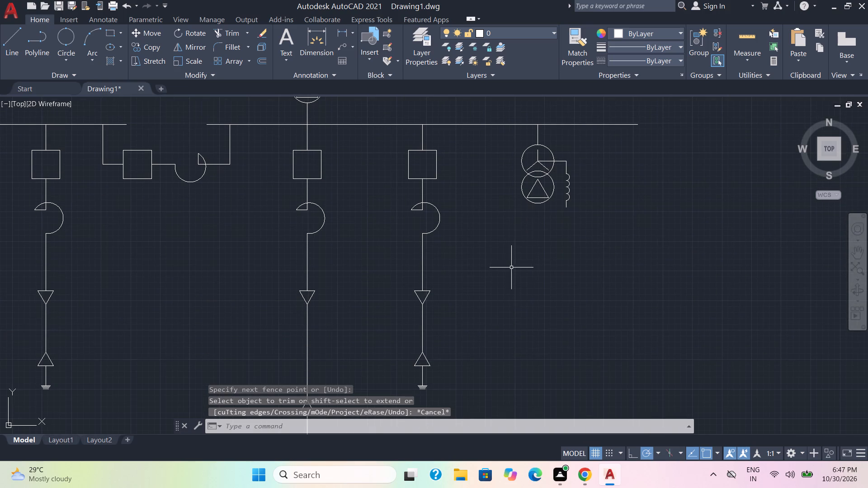
middle_click_drag(486, 348, 488, 277)
scroll(450, 324, "up", 3)
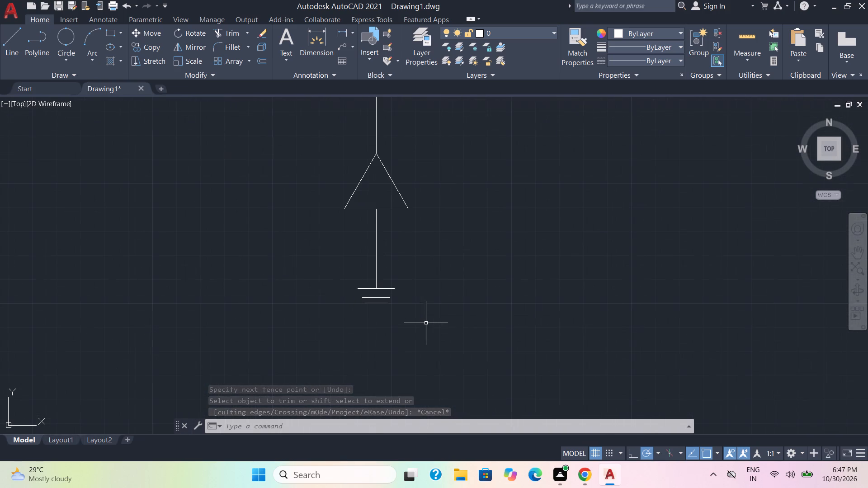
left_click(410, 327)
left_click(341, 294)
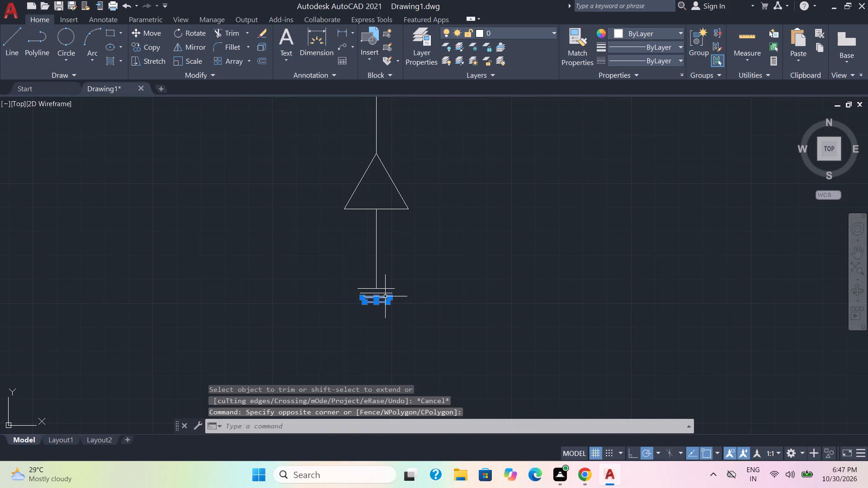
scroll(387, 295, "up", 3)
left_click(389, 304)
left_click(366, 262)
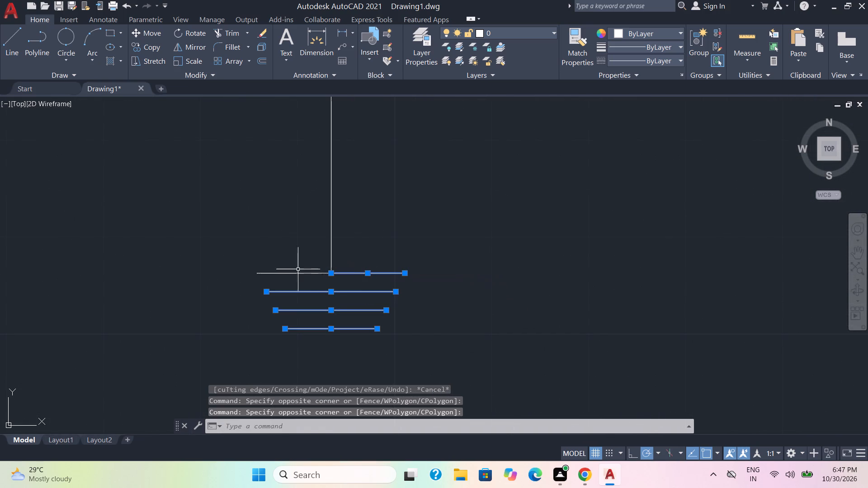
left_click(297, 279)
left_click(277, 263)
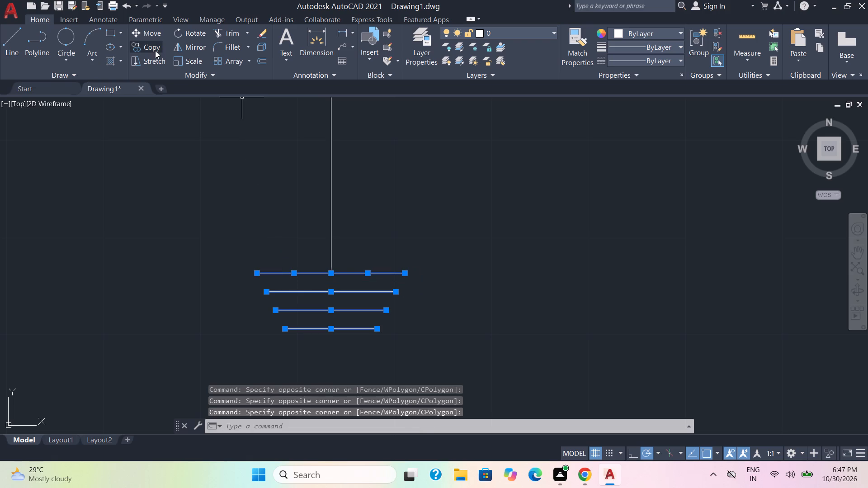
left_click(155, 47)
left_click(332, 272)
scroll(552, 251, "down", 3)
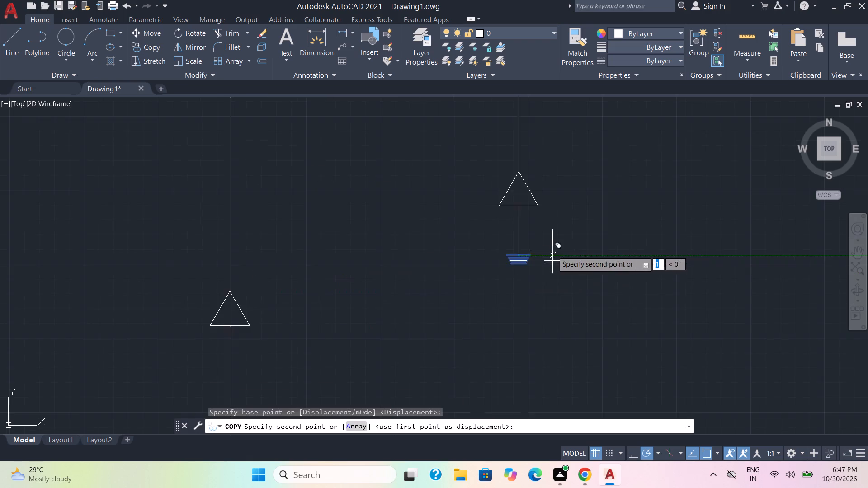
scroll(552, 251, "down", 3)
scroll(632, 206, "down", 2)
middle_click_drag(632, 206, 426, 281)
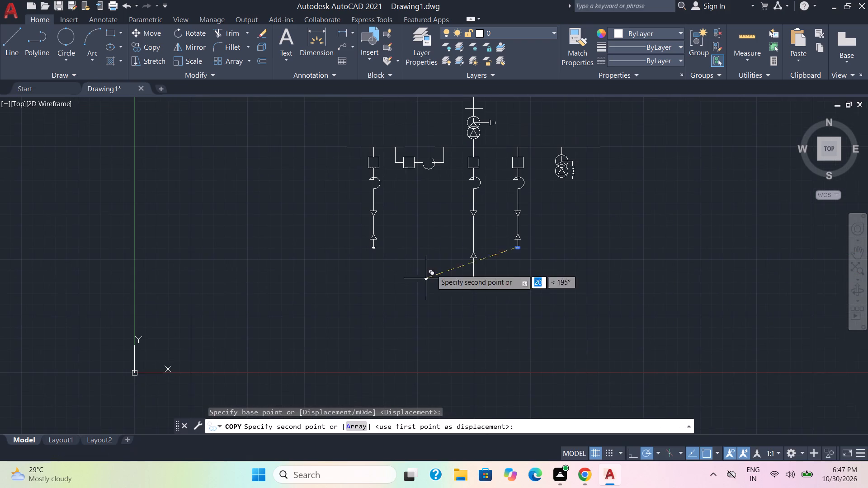
scroll(579, 222, "up", 3)
middle_click_drag(579, 197, 562, 398)
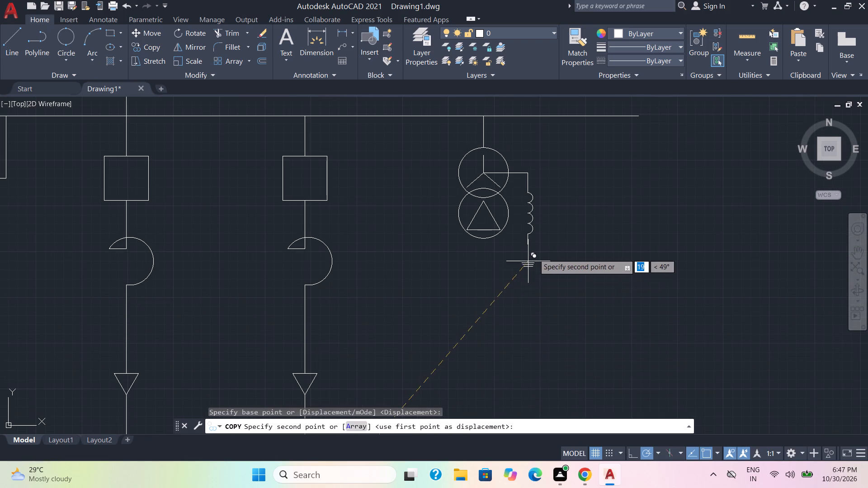
scroll(536, 251, "up", 3)
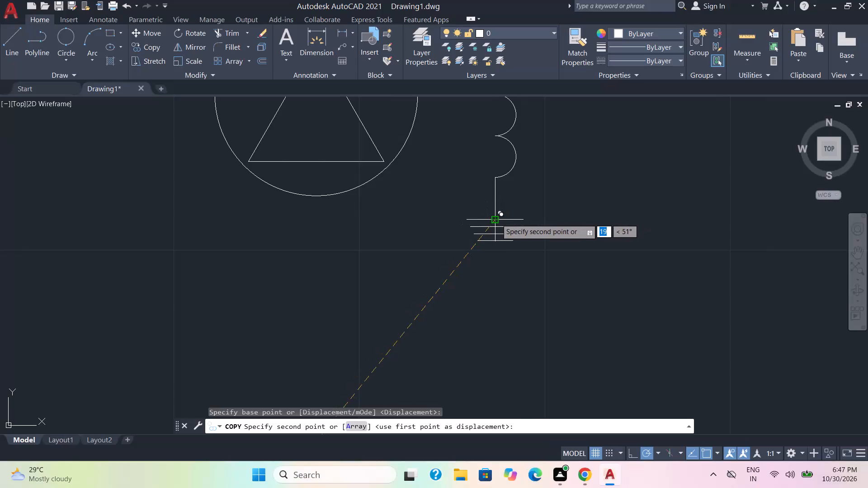
left_click(495, 216)
key("Escape")
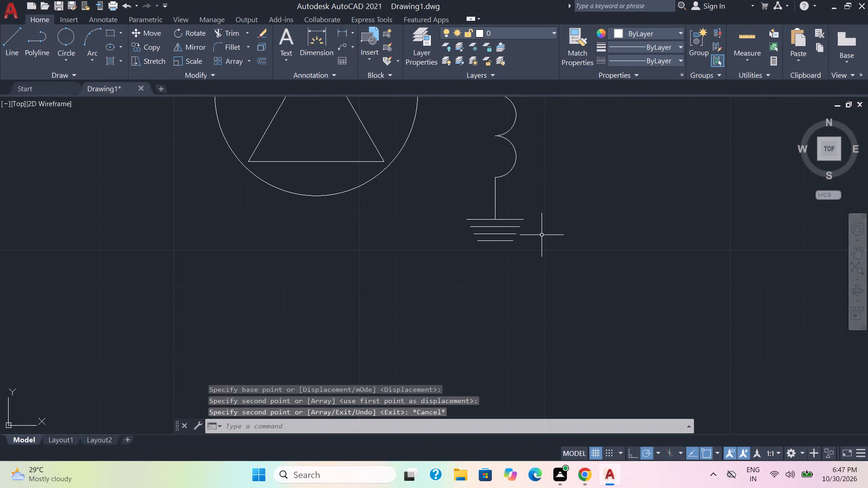
Draw a vertical line about 2 units long just right of the coil, alongside its loops.
scroll(563, 263, "down", 2)
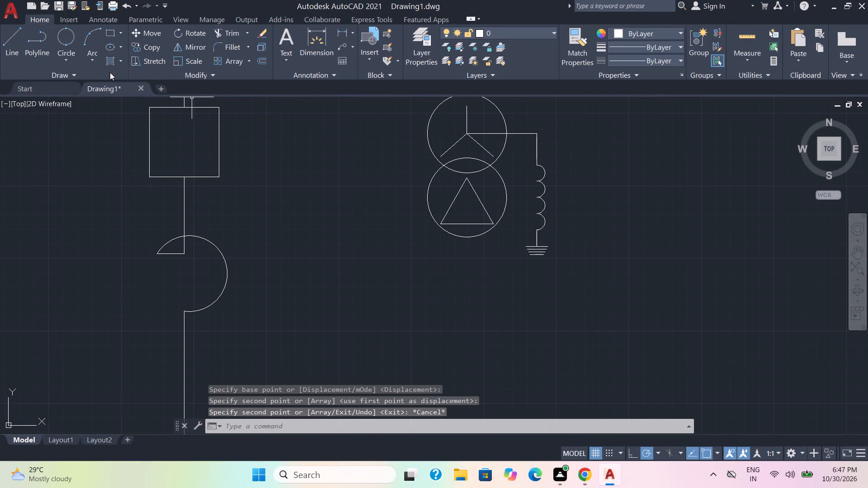
left_click(18, 47)
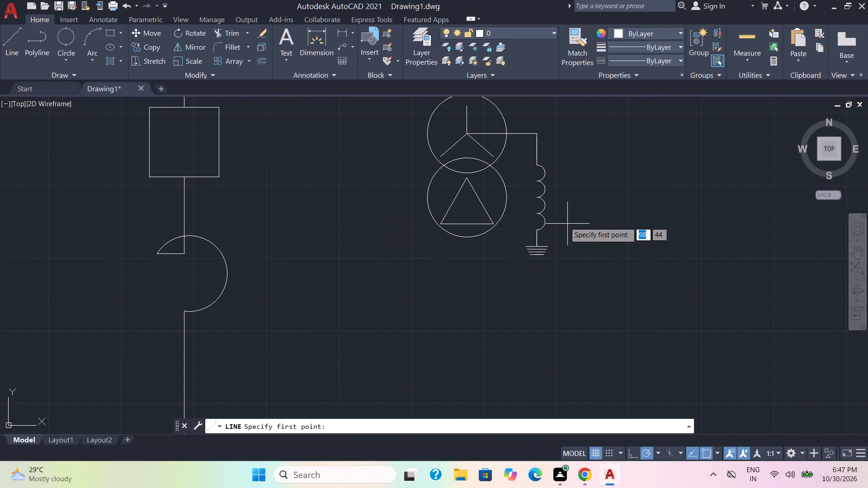
scroll(552, 230, "up", 2)
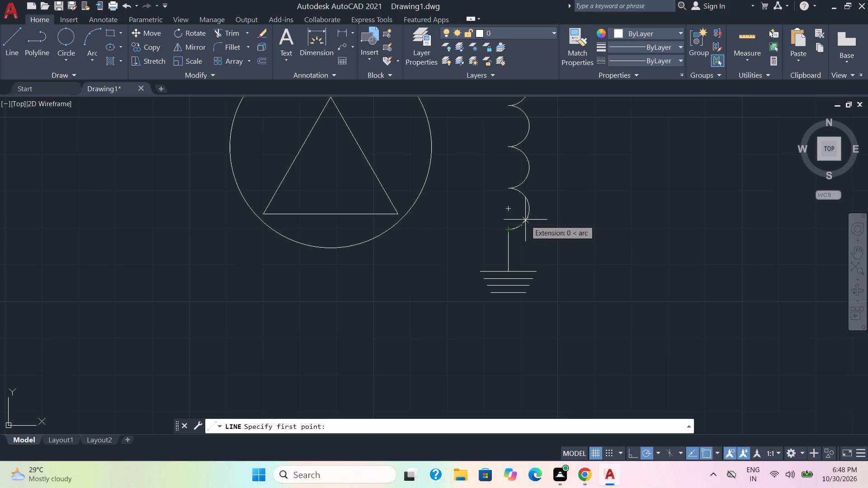
left_click(547, 211)
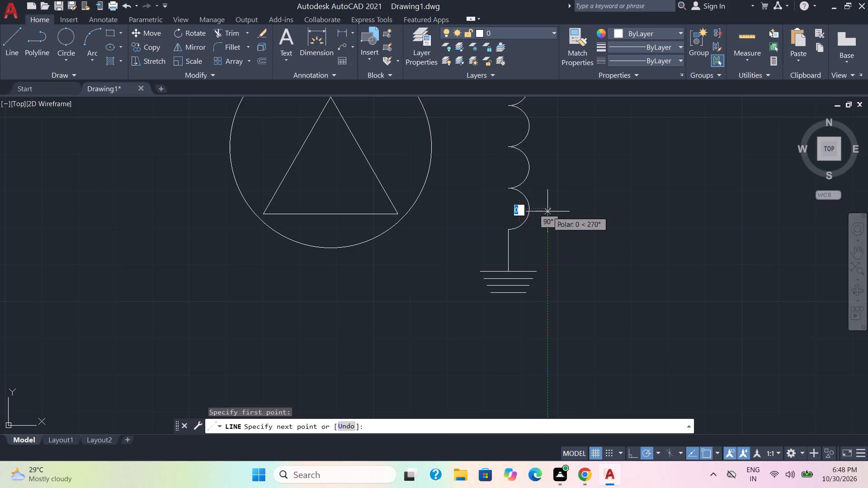
scroll(548, 137, "down", 1)
middle_click_drag(550, 137, 549, 200)
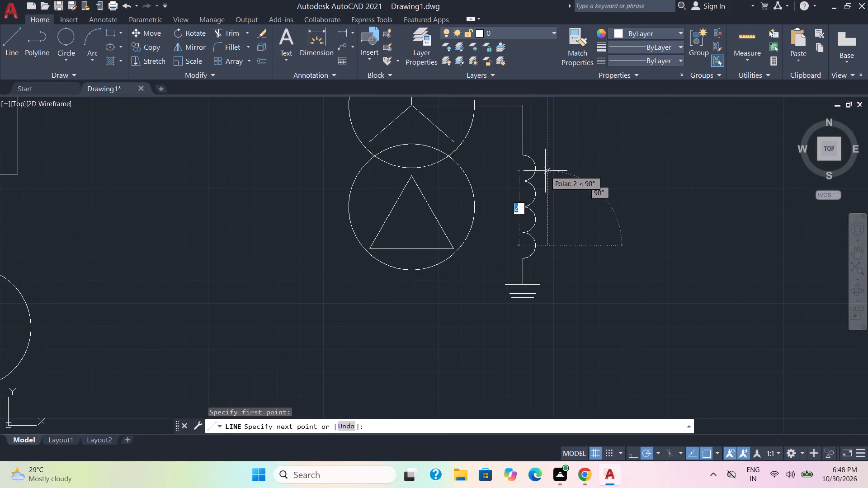
left_click(550, 168)
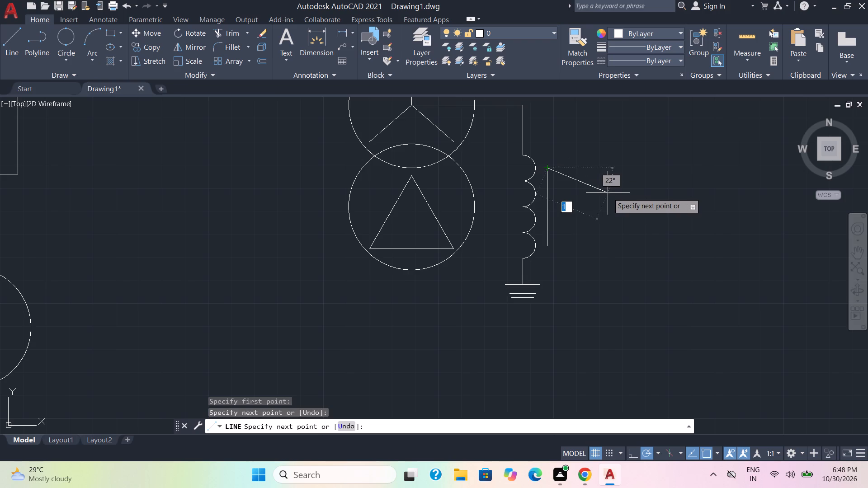
key("Escape")
Draw a horizontal busbar about 110 units long through the lower end of the middle feeder, extending beyond the upper busbar on both sides.
scroll(618, 232, "down", 3)
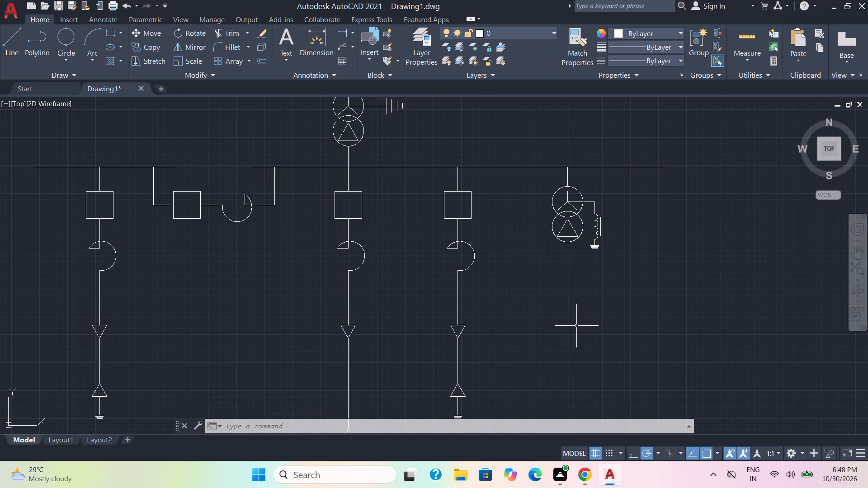
scroll(573, 332, "down", 1)
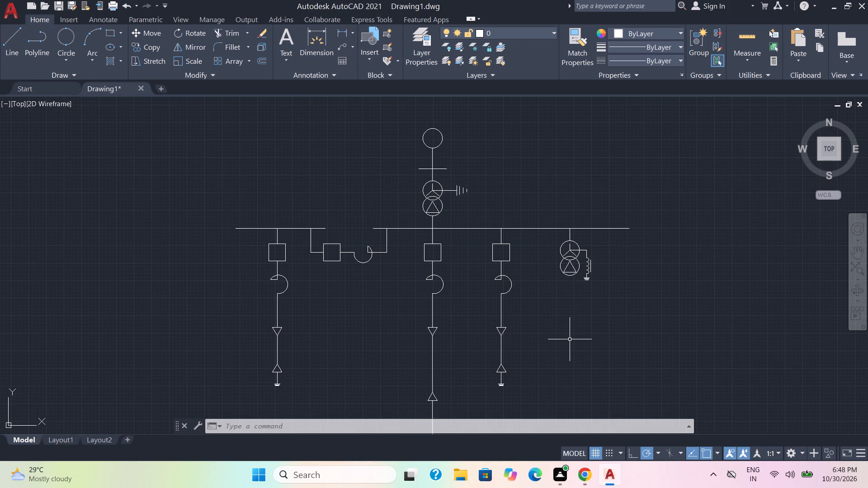
middle_click_drag(570, 340, 574, 235)
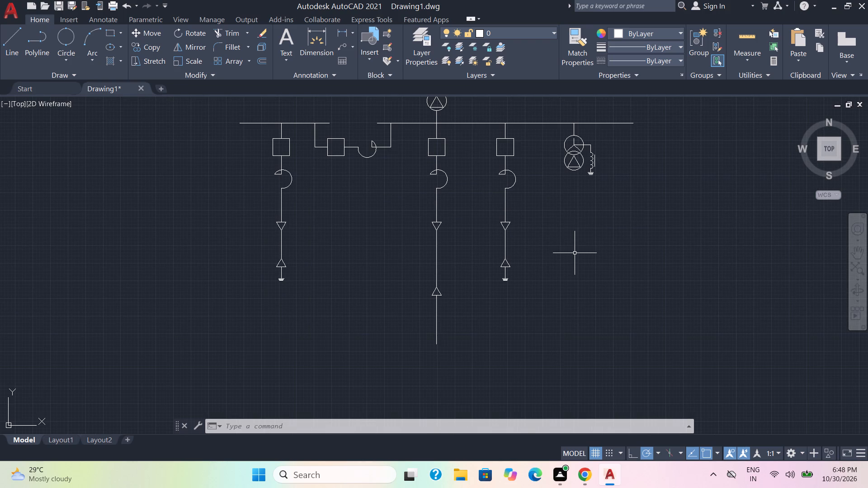
scroll(575, 253, "down", 1)
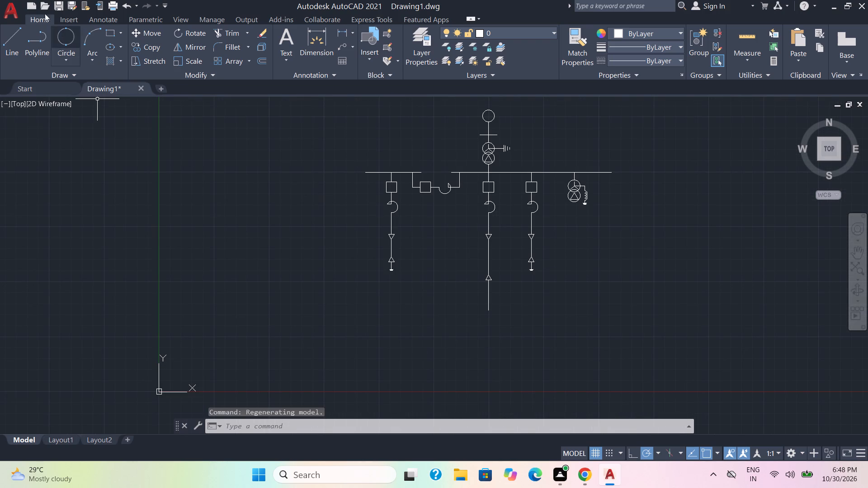
left_click(12, 51)
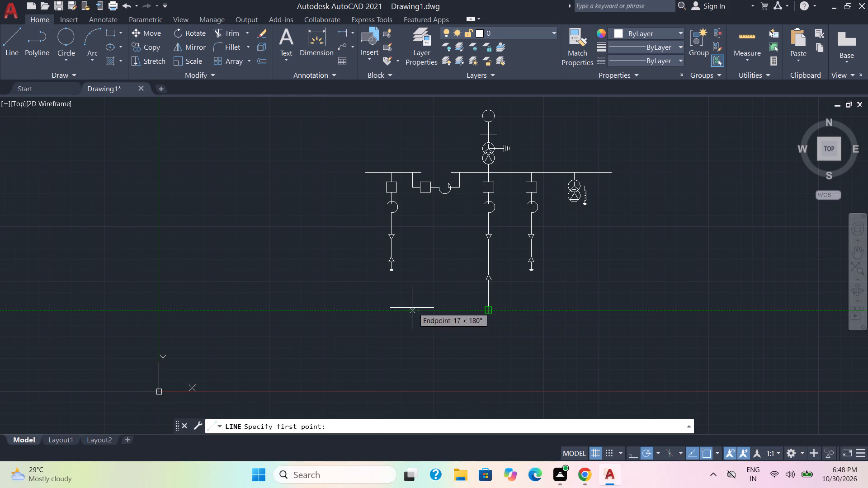
left_click(200, 306)
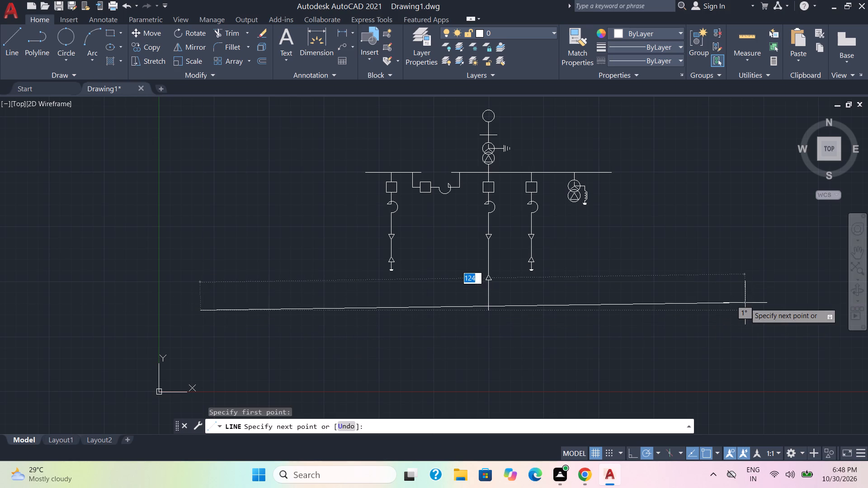
left_click(683, 310)
key("Escape")
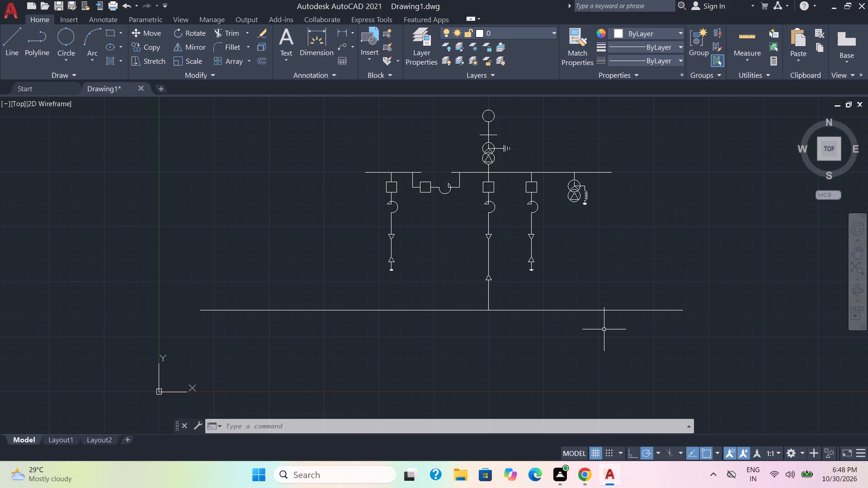
Copy the middle feeder, with its square, arc and triangles, from the upper busbar down to its junction with the lower busbar.
left_click(505, 287)
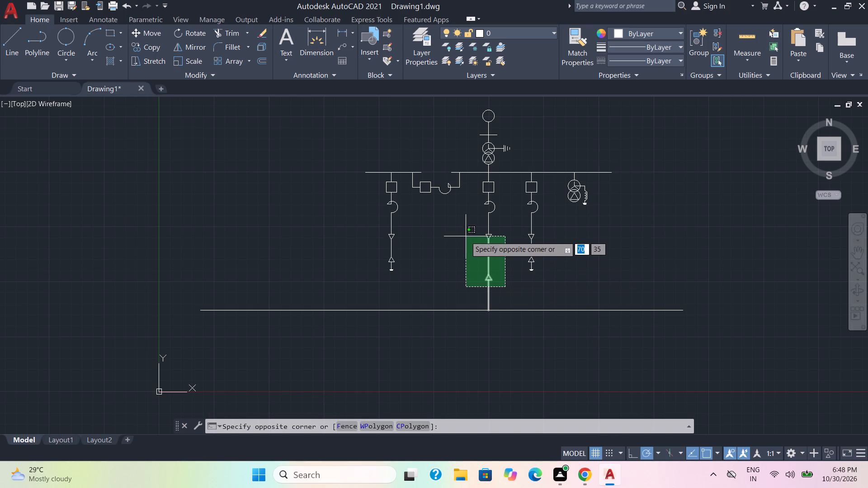
left_click(469, 180)
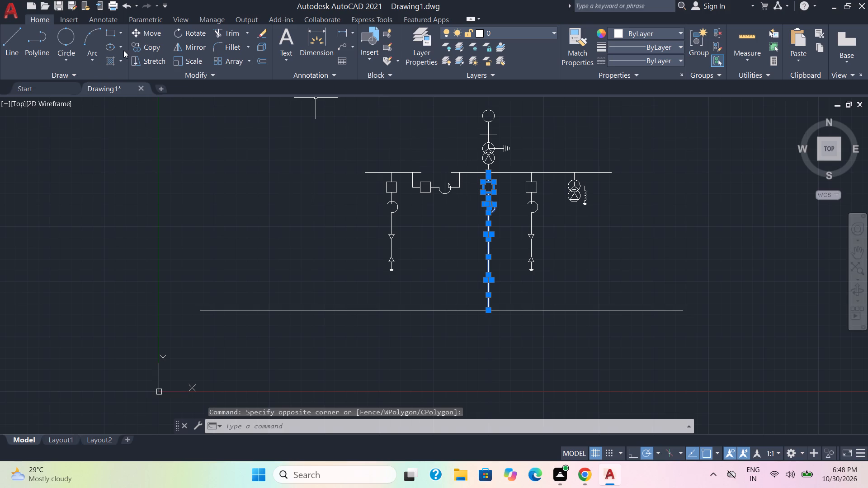
left_click(143, 51)
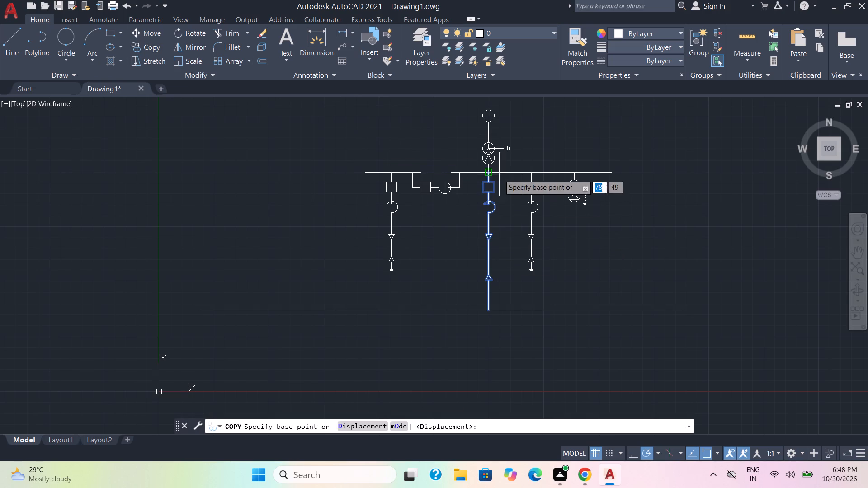
left_click(489, 170)
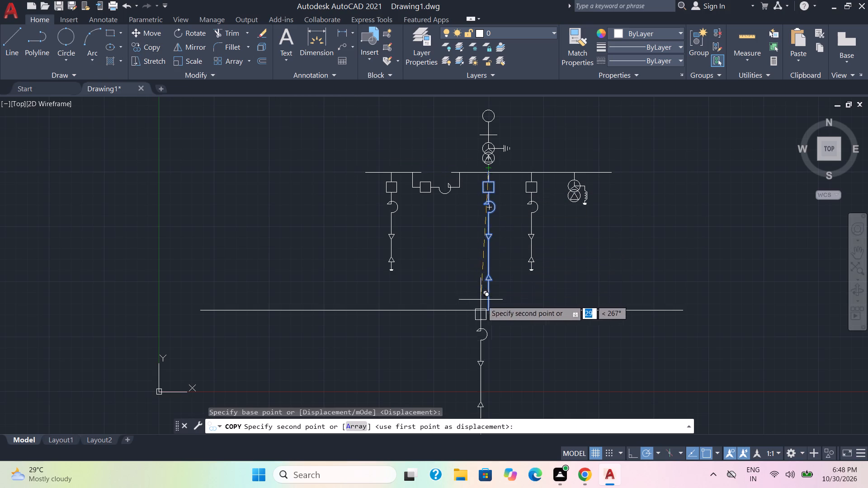
left_click(489, 308)
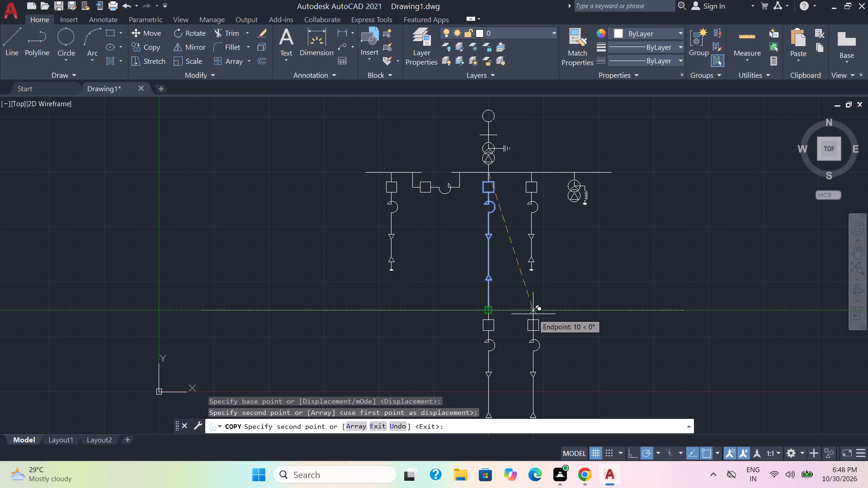
key("Escape")
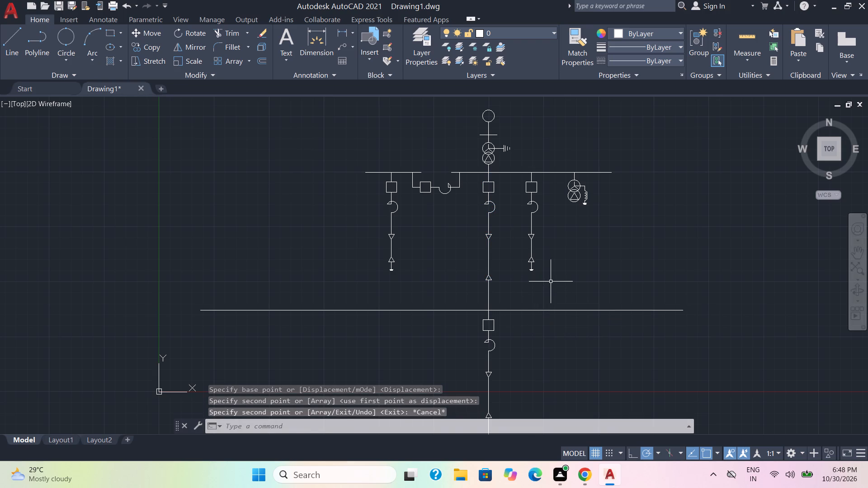
Copy the earthed feeder just right of the middle one from the upper busbar to the midpoint of the lower busbar.
left_click(552, 282)
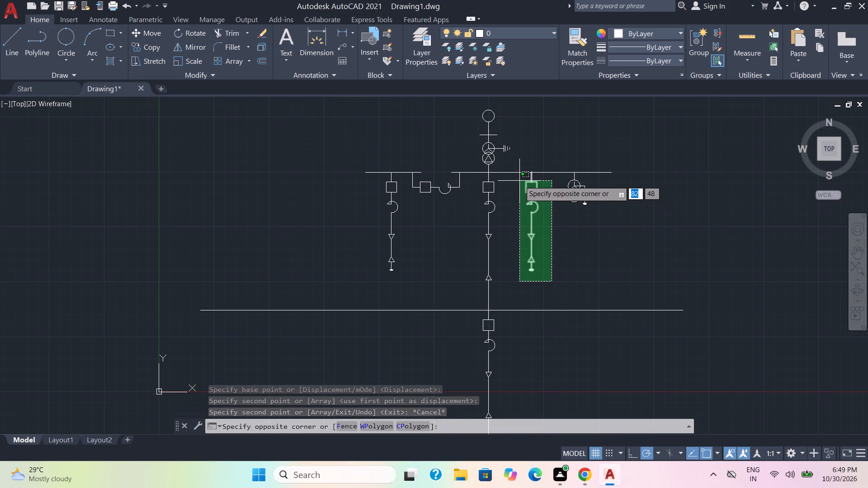
left_click(519, 181)
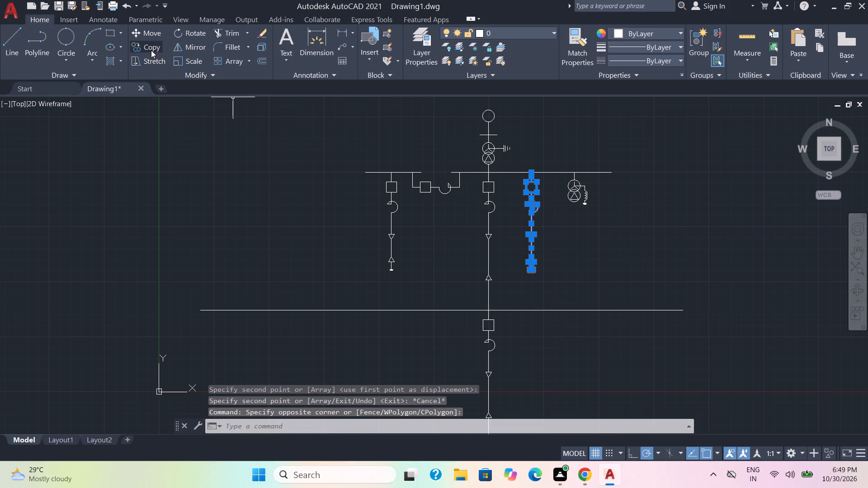
left_click(151, 50)
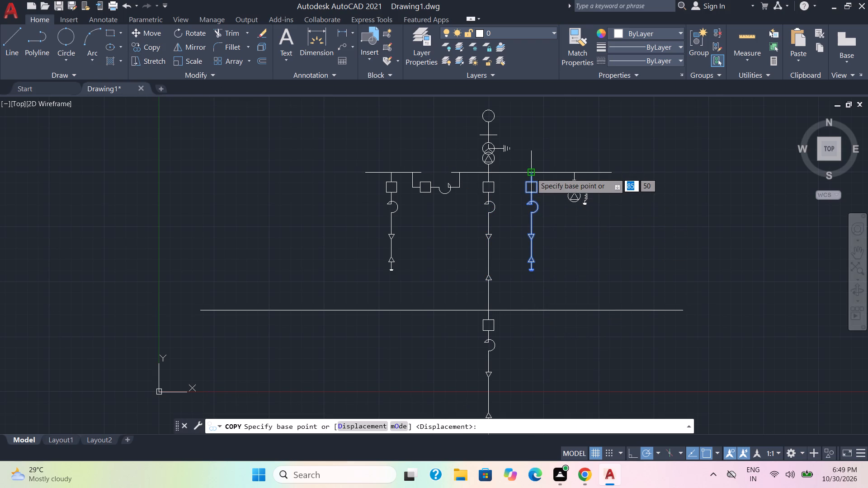
left_click(531, 173)
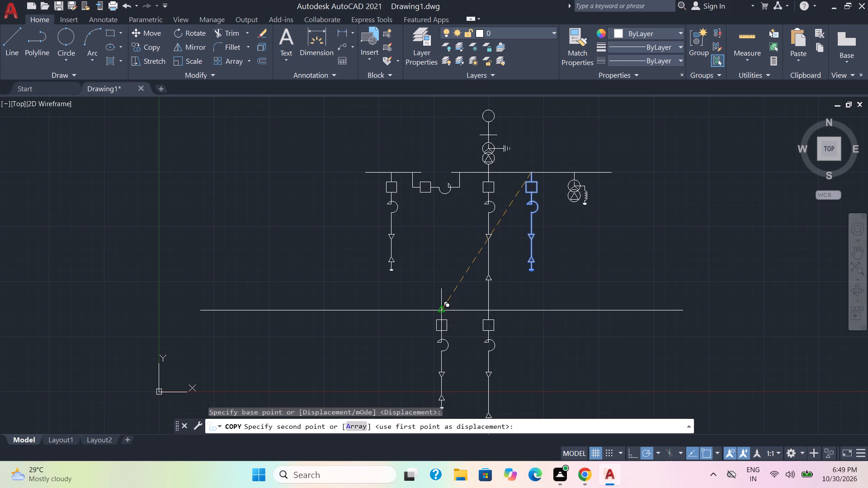
left_click(442, 311)
key("Escape")
Copy the coil-earthed star-delta transformer from the upper busbar onto the lower busbar, 25 units right of the earthed feeder there.
middle_click_drag(544, 350, 548, 269)
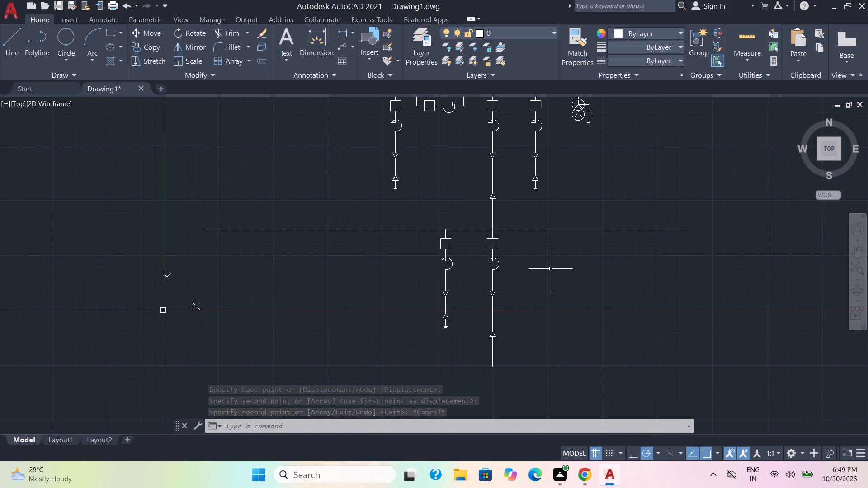
middle_click_drag(581, 269, 566, 320)
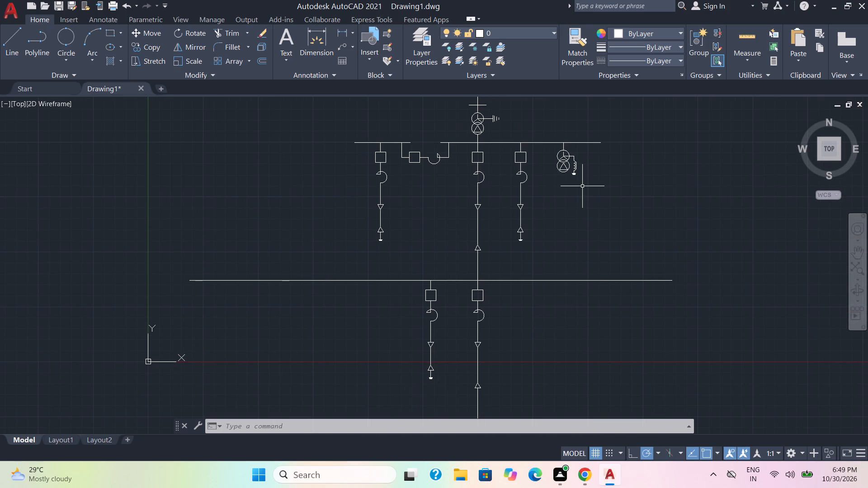
left_click(589, 186)
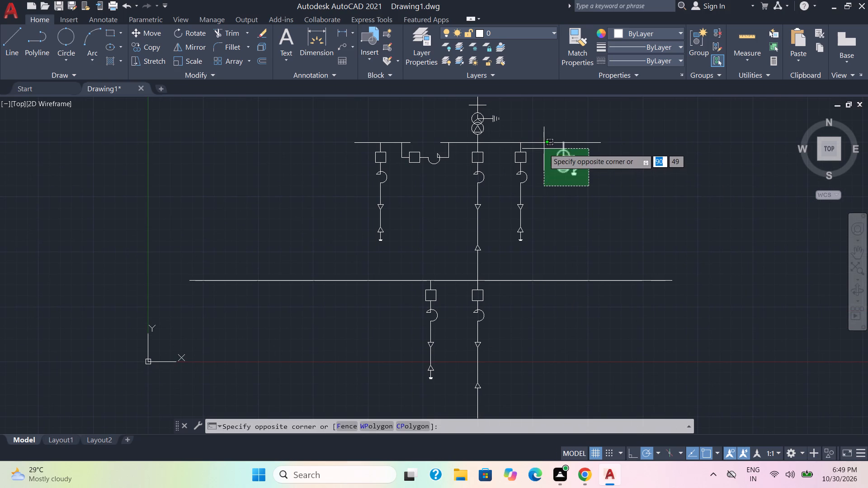
left_click(544, 149)
left_click(151, 46)
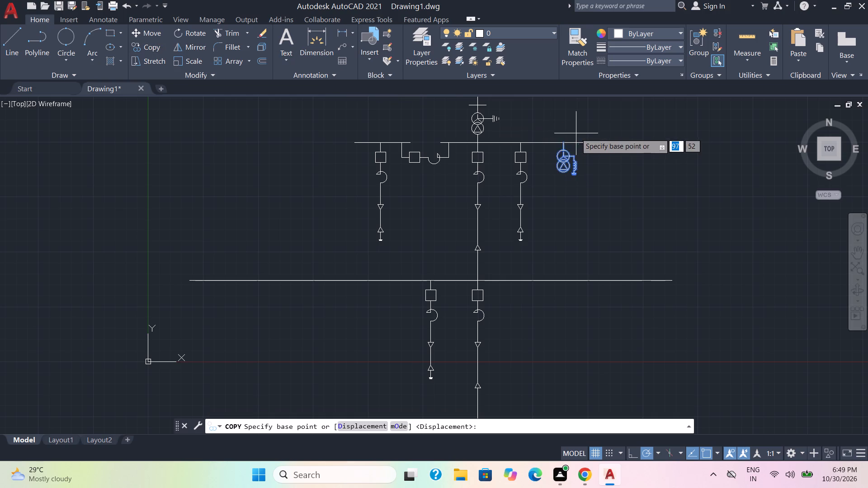
left_click(562, 142)
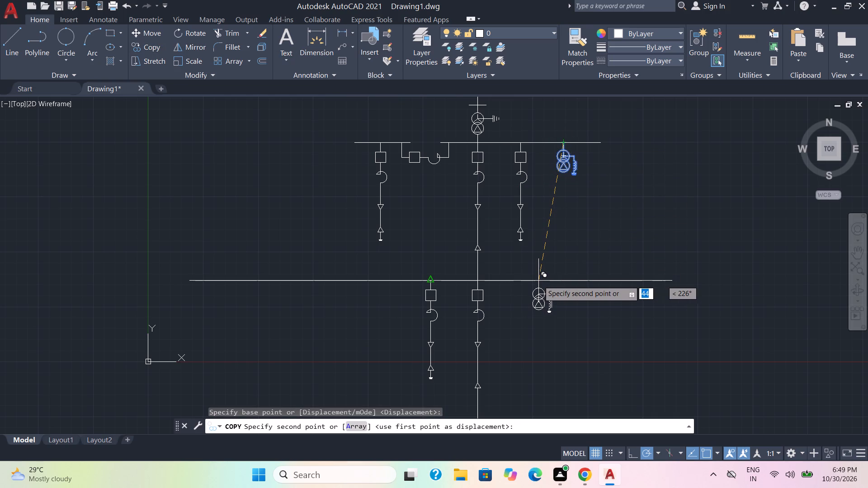
scroll(538, 281, "up", 1)
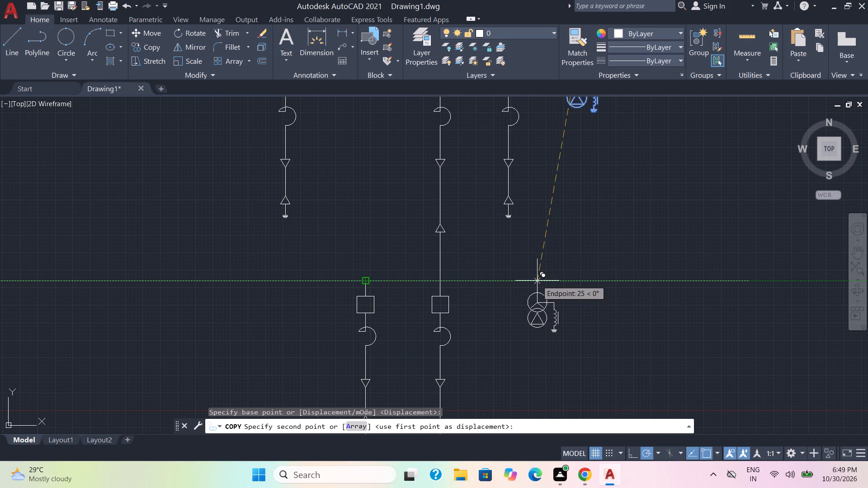
left_click(537, 281)
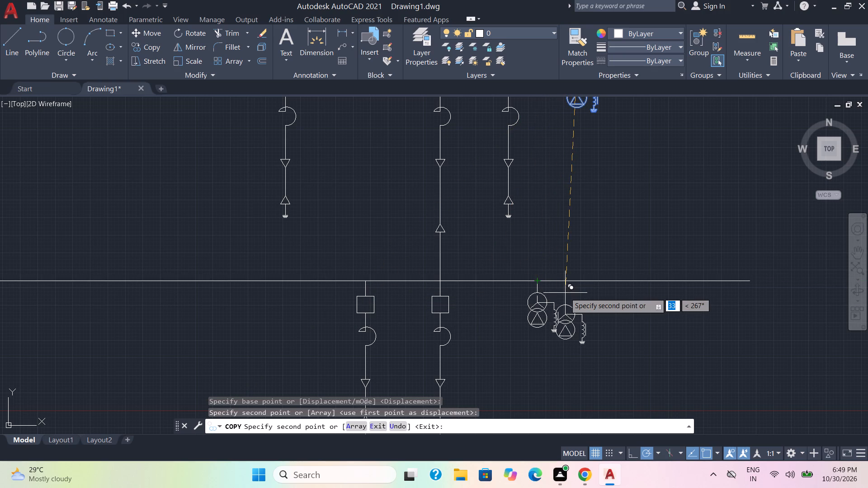
key("Escape")
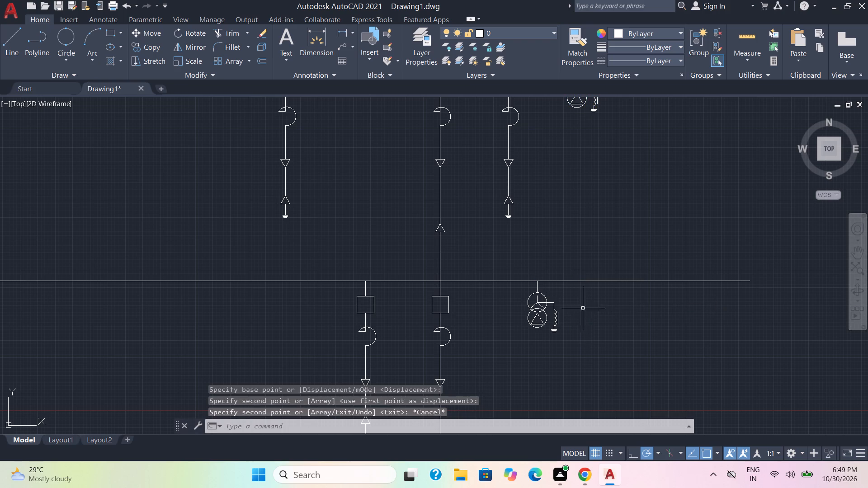
Copy the long feeder below the lower busbar about 33 units to the right along that busbar, beyond the transformer.
scroll(604, 379, "down", 1)
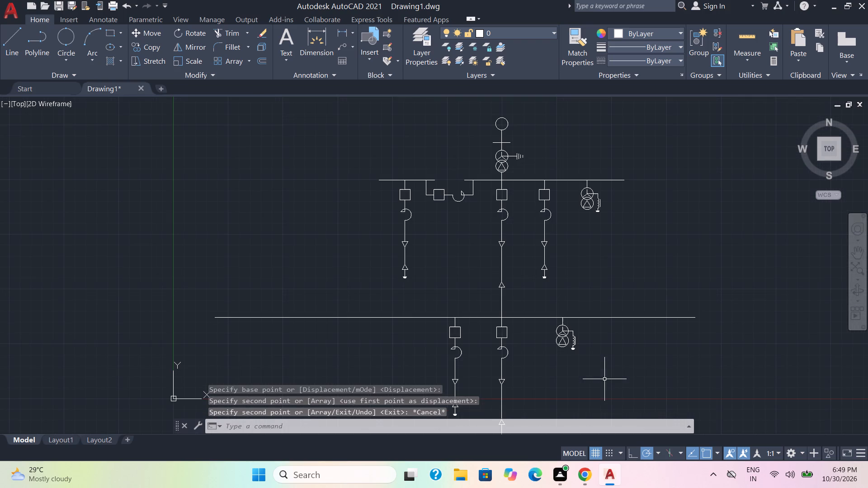
middle_click_drag(604, 379, 603, 289)
left_click(523, 347)
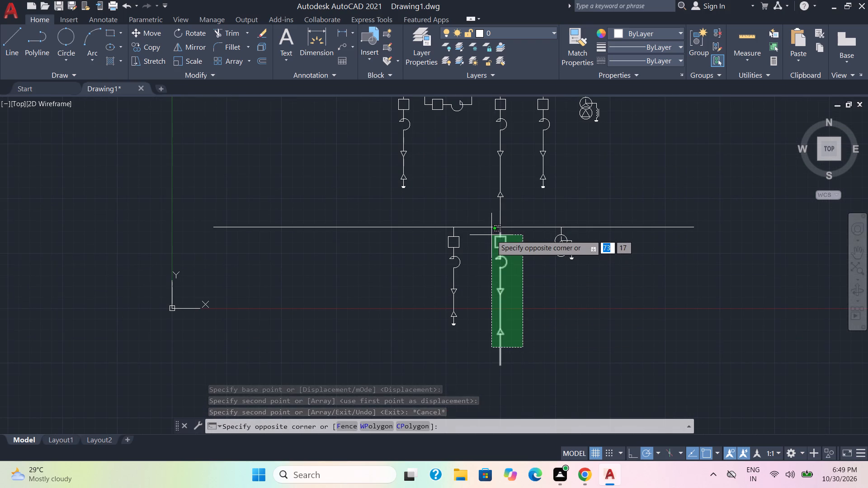
left_click(491, 235)
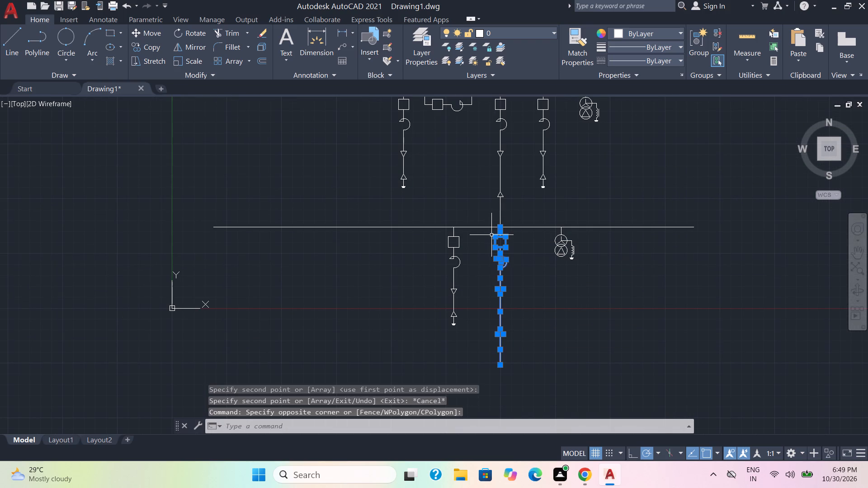
left_click(147, 45)
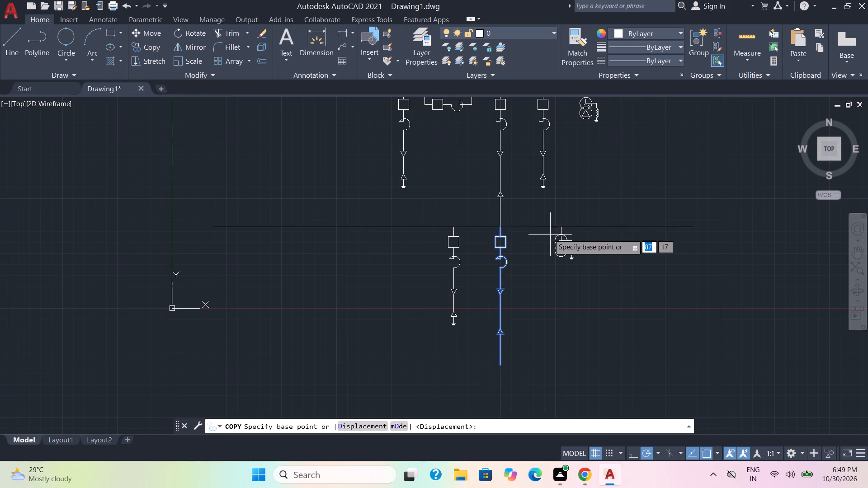
left_click(499, 227)
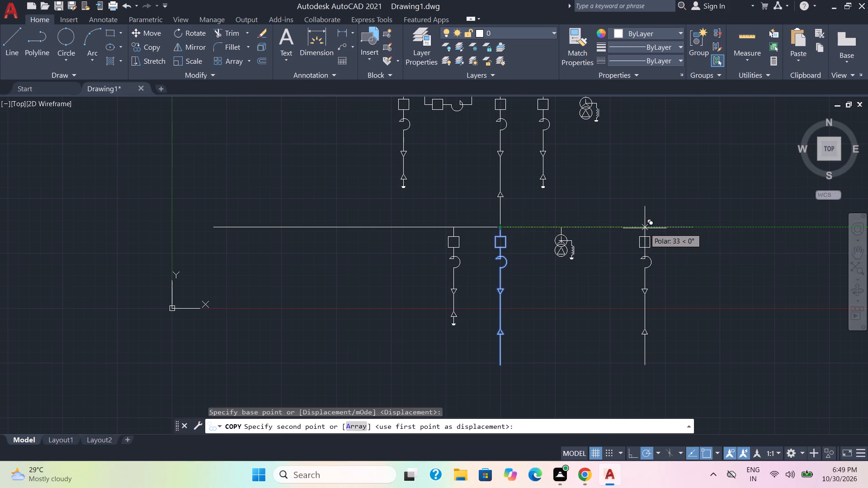
left_click(645, 228)
key("Escape")
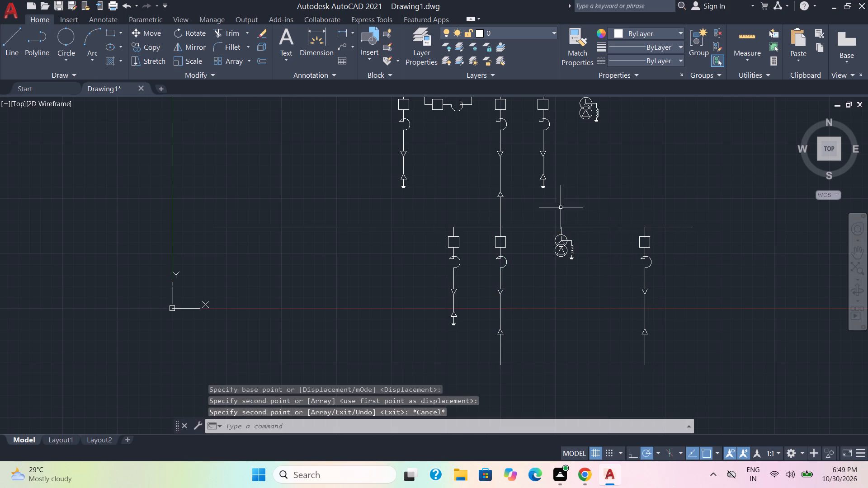
Break the lower busbar to leave a gap between the coil-earthed transformer and the rightmost feeder.
key("b")
key("r")
key("Return")
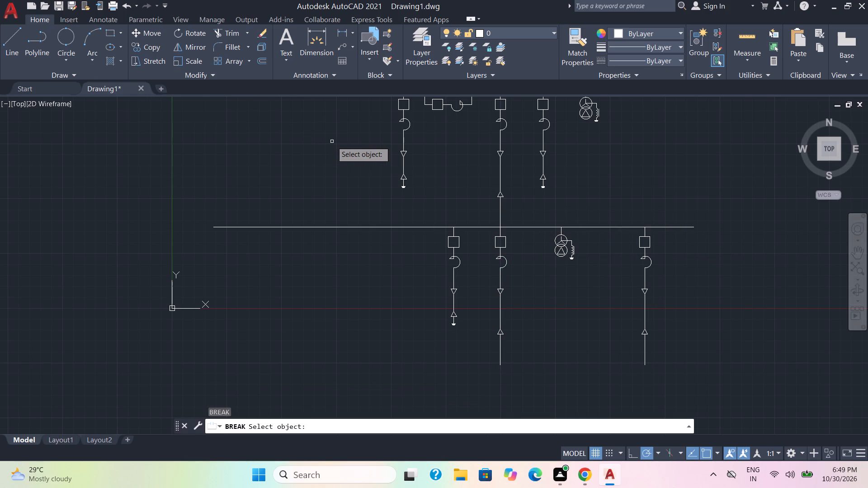
left_click(584, 227)
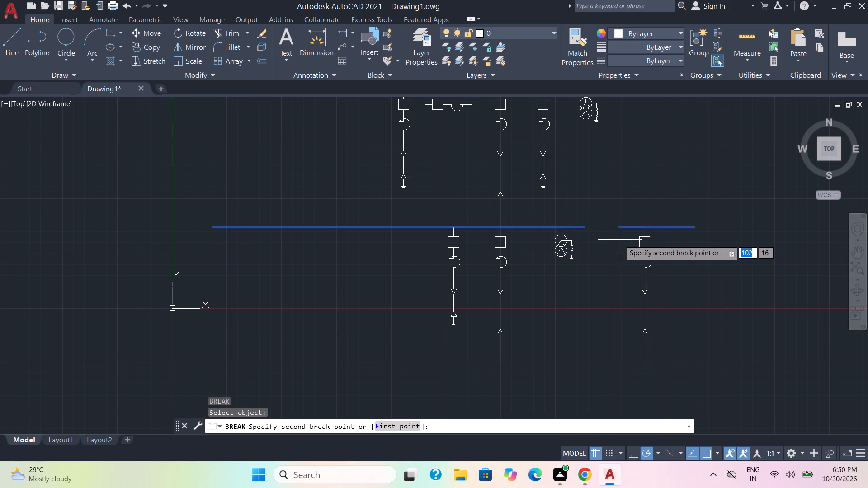
left_click(620, 240)
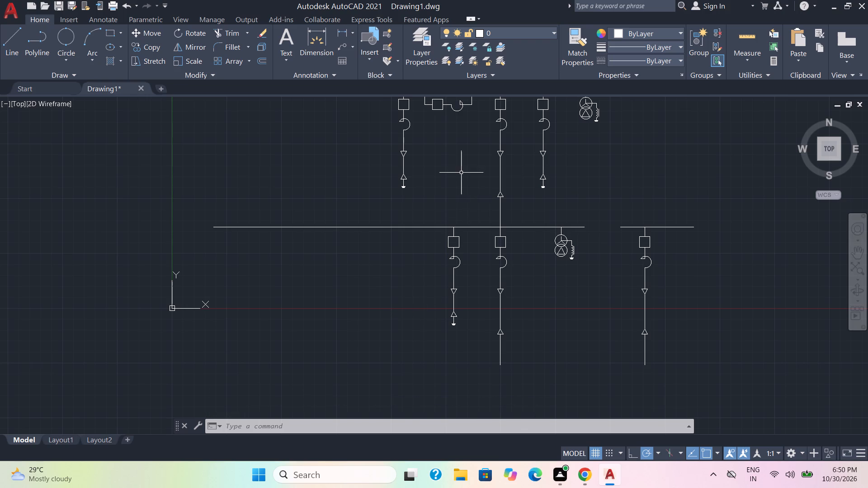
Copy the upper middle feeder's square and its short top lead to the midpoint of the lower busbar's long left section.
scroll(461, 173, "down", 1)
middle_click_drag(460, 176, 472, 211)
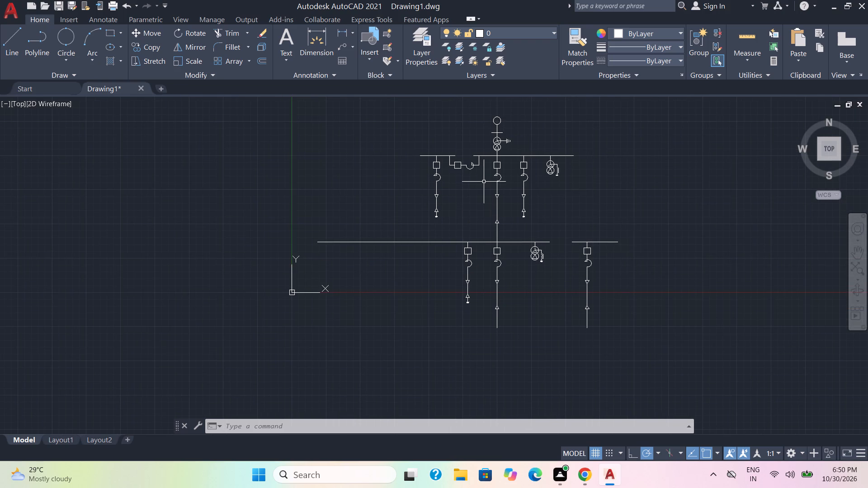
scroll(484, 182, "up", 1)
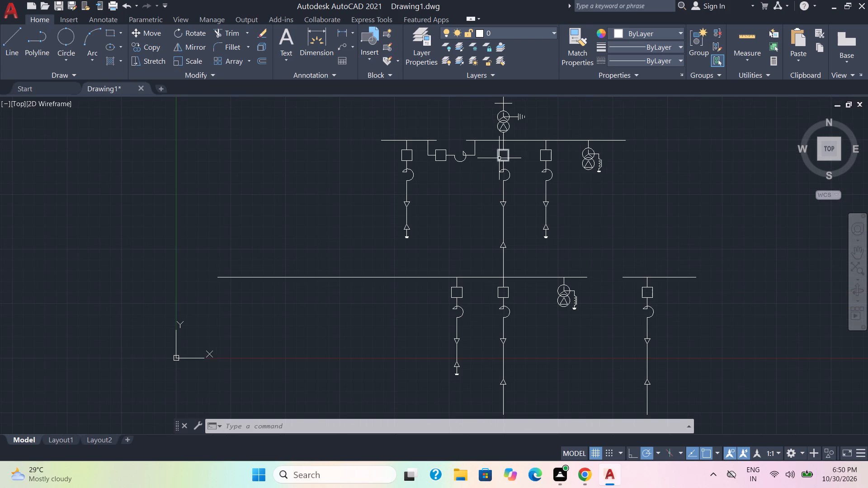
left_click(514, 165)
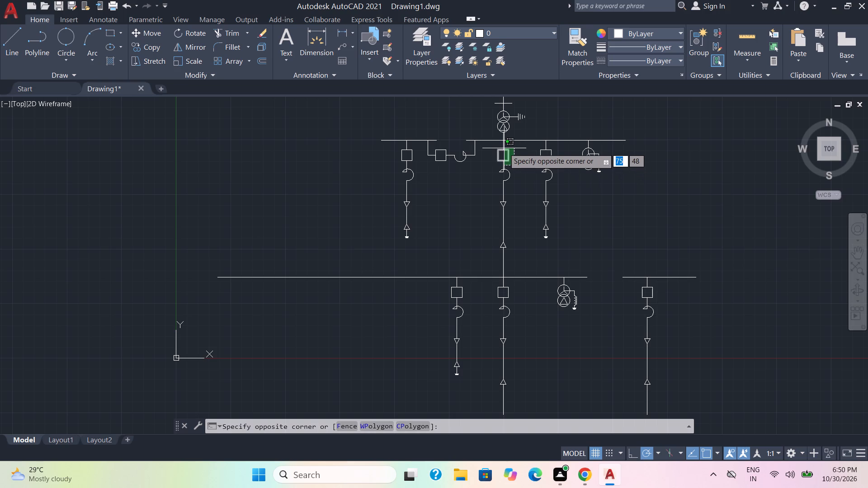
left_click(507, 146)
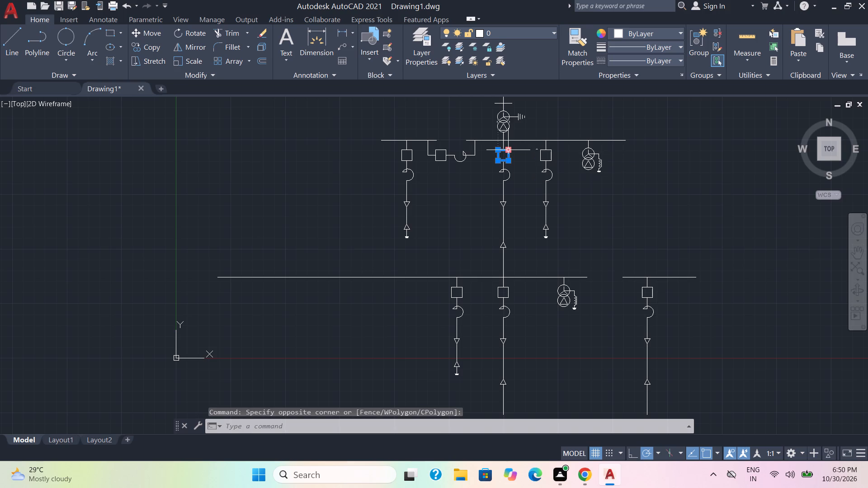
left_click(504, 145)
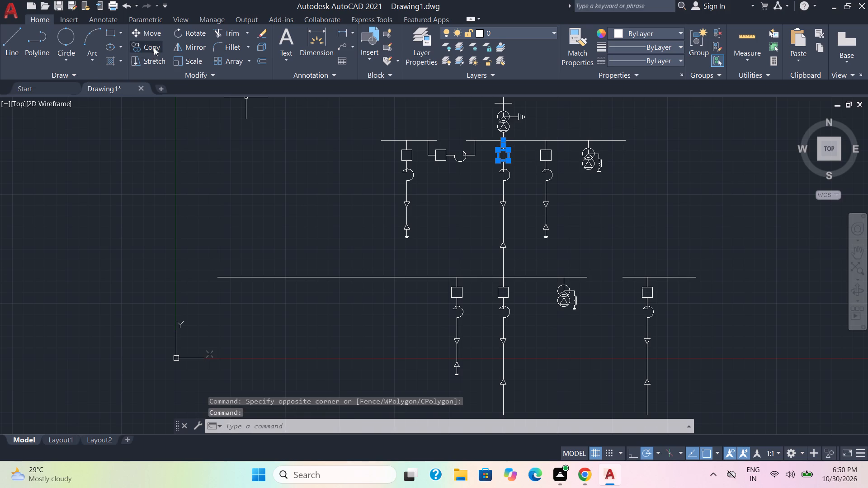
left_click(154, 47)
left_click(506, 140)
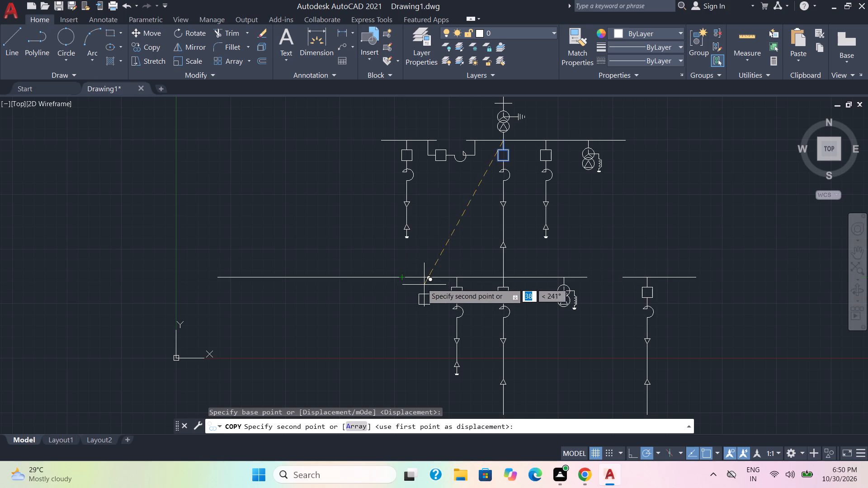
scroll(417, 282, "up", 2)
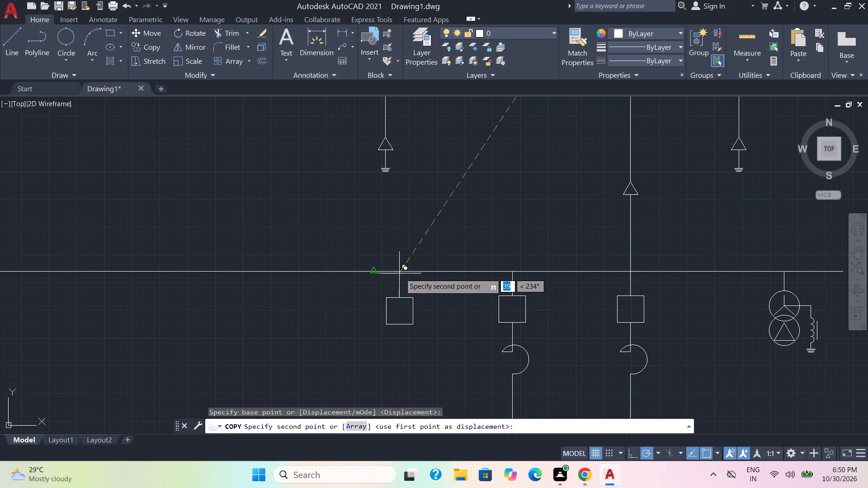
left_click(401, 273)
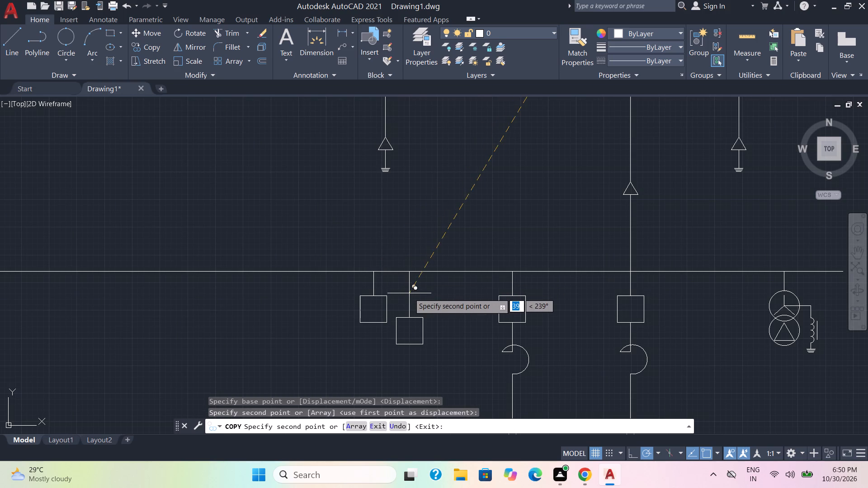
Copy the upper circle and top lead of the lower busbar's coil-earthed transformer onto the bottom edge midpoint of the leftmost square.
key("Escape")
scroll(418, 323, "down", 1)
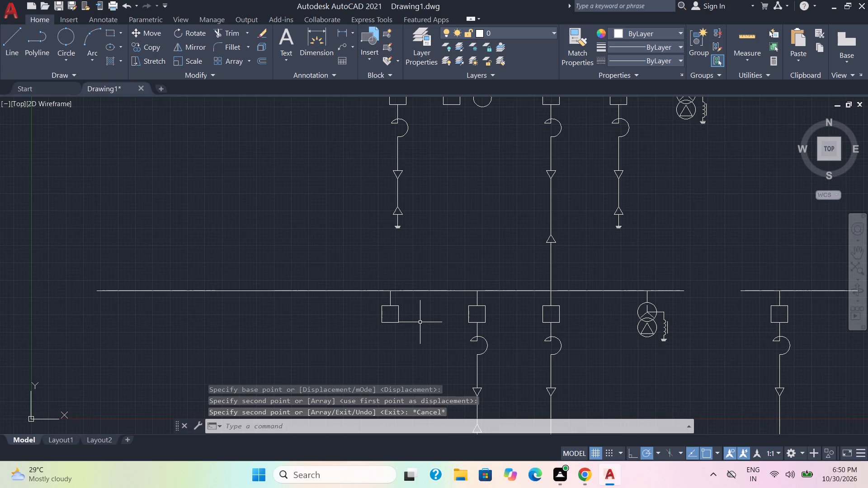
scroll(422, 322, "down", 1)
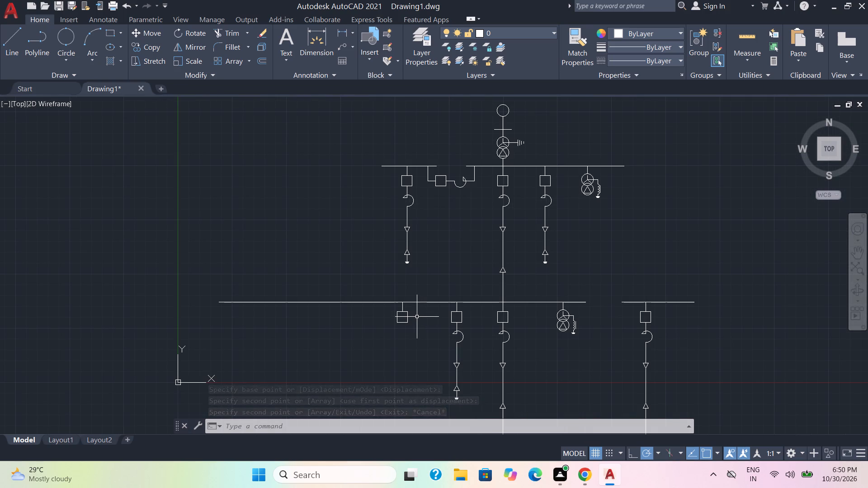
middle_click_drag(417, 317, 418, 290)
scroll(418, 290, "up", 1)
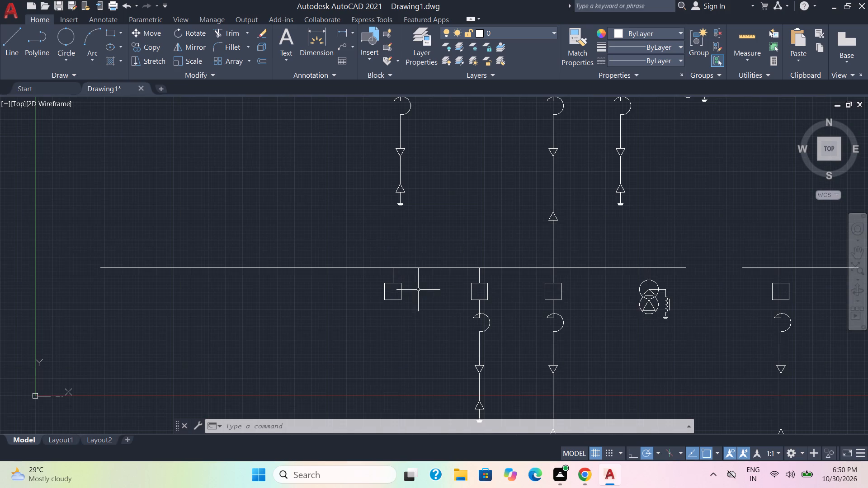
left_click(639, 288)
left_click(648, 274)
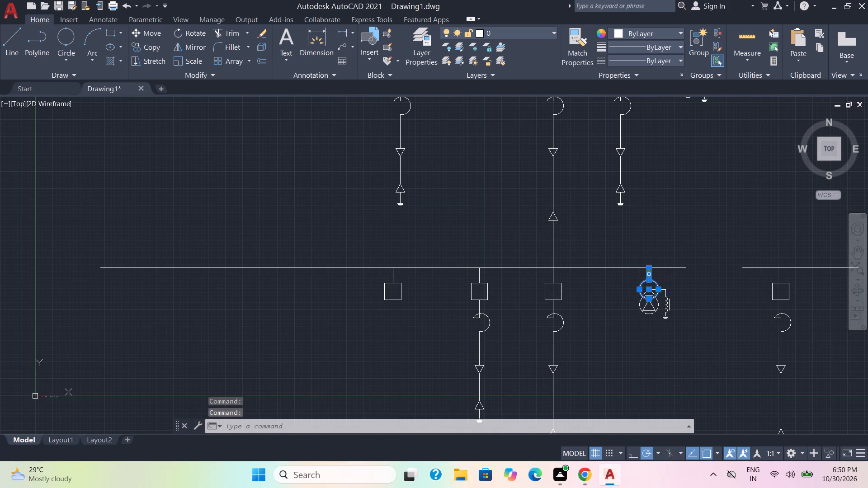
left_click(143, 46)
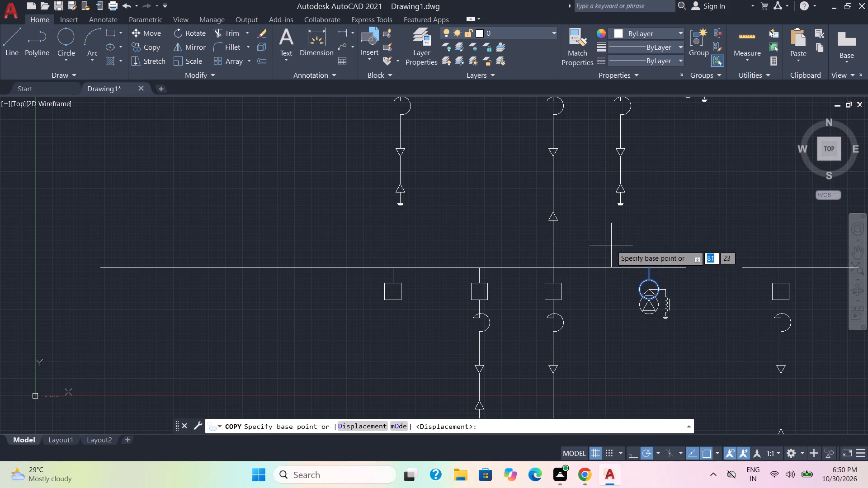
left_click(651, 268)
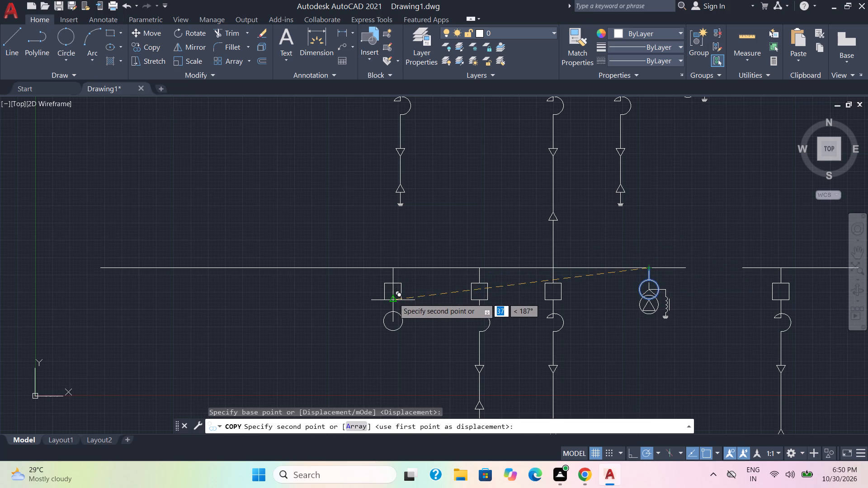
left_click(394, 298)
key("Escape")
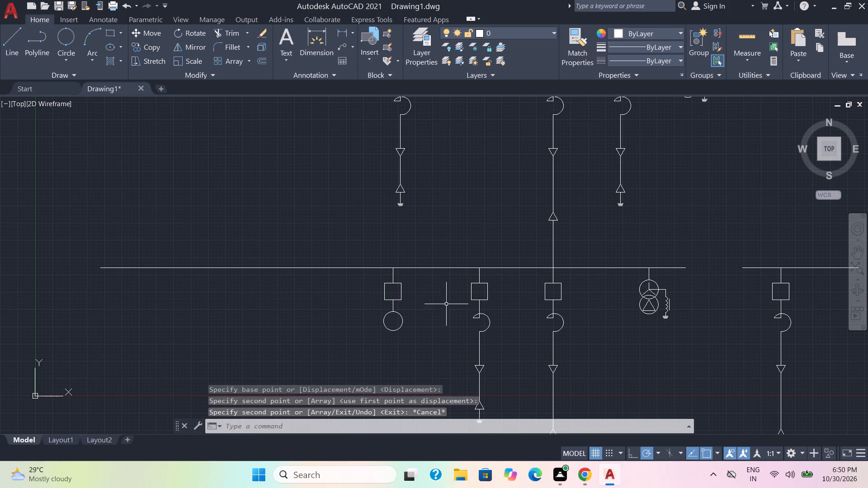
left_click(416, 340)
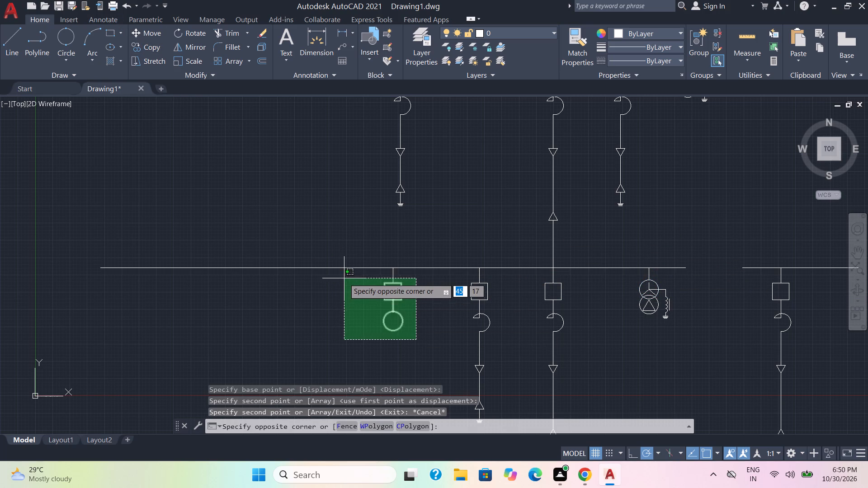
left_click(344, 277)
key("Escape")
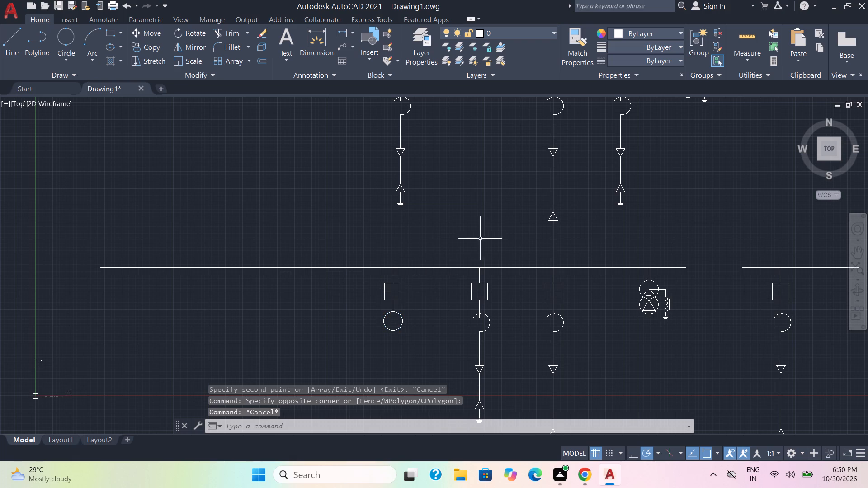
Copy the upper busbar's square-and-arc bridge onto the lower busbar, left of the branch with the square and circle.
scroll(478, 224, "down", 2)
middle_click_drag(472, 190, 476, 225)
scroll(477, 215, "up", 2)
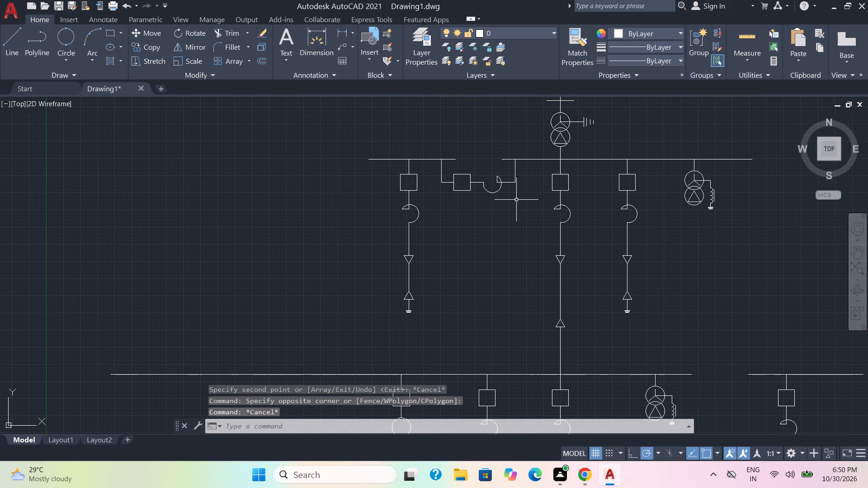
left_click(517, 201)
left_click(436, 175)
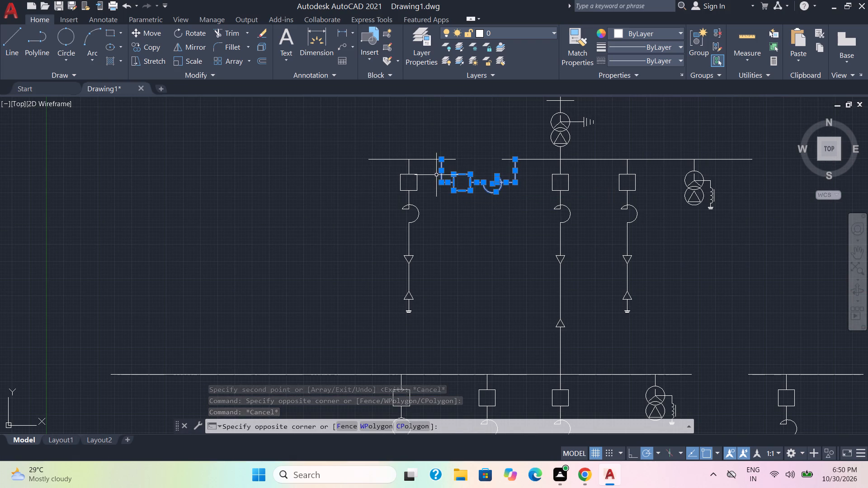
left_click(141, 45)
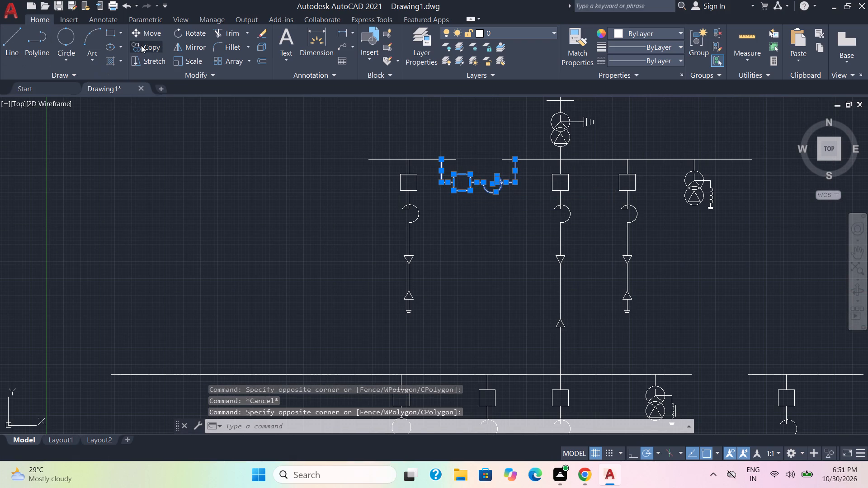
left_click(518, 159)
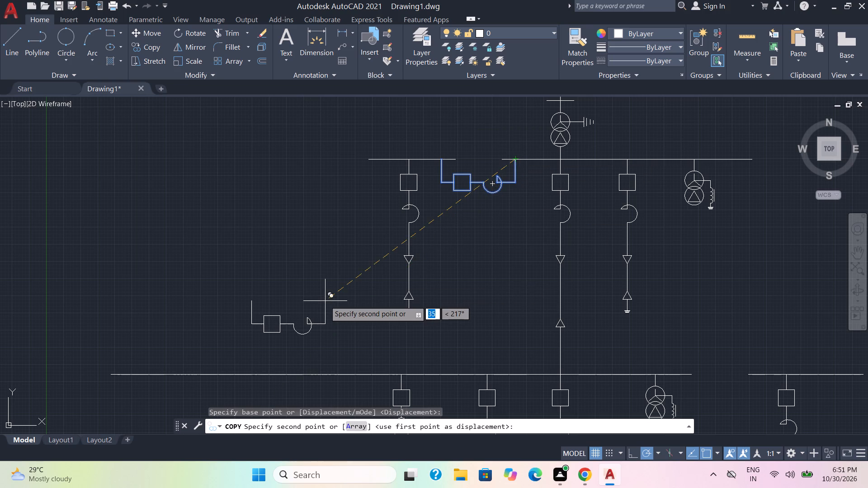
middle_click_drag(325, 301, 355, 208)
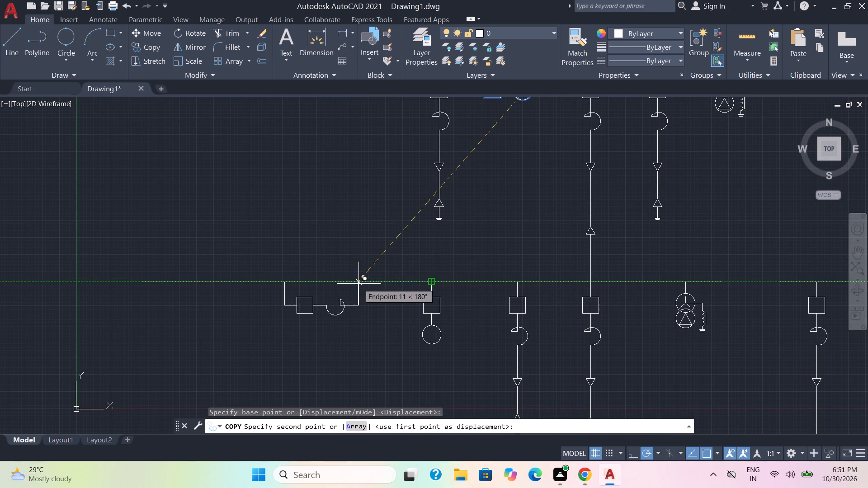
left_click(370, 284)
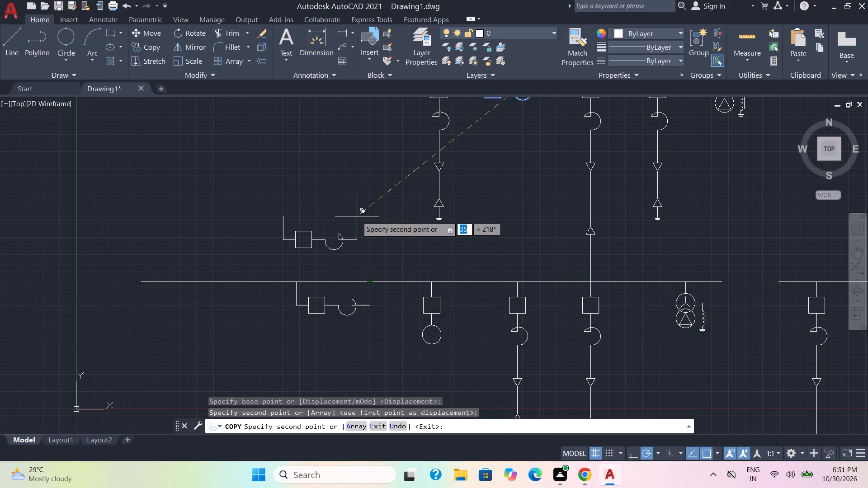
key("Escape")
Copy the square-and-circle branch about 28 units to the left along the lower busbar, beyond the copied bridge.
left_click(458, 350)
left_click(412, 297)
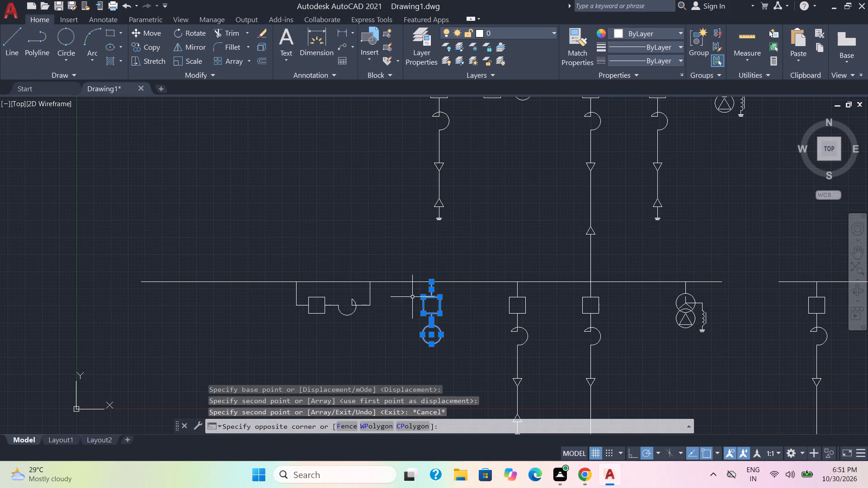
left_click(141, 43)
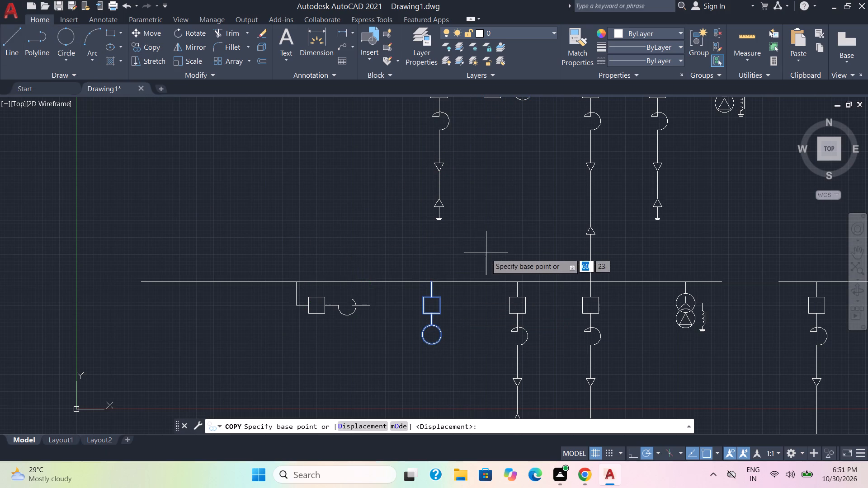
left_click(433, 282)
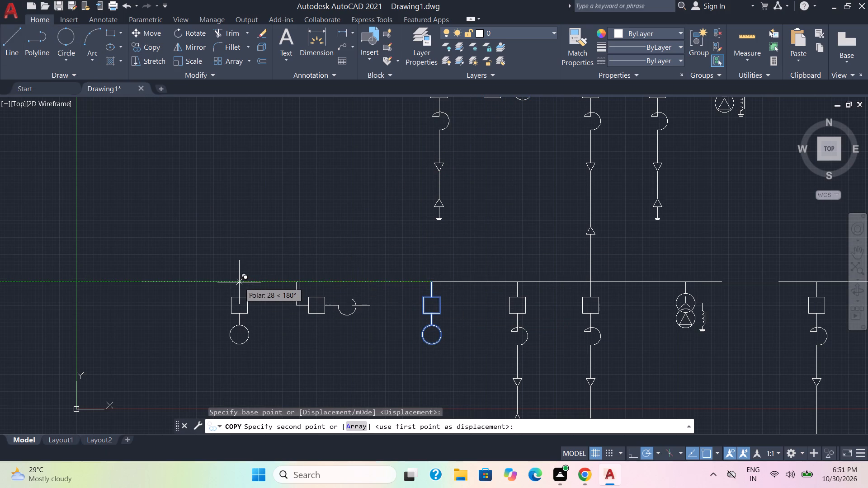
left_click(239, 282)
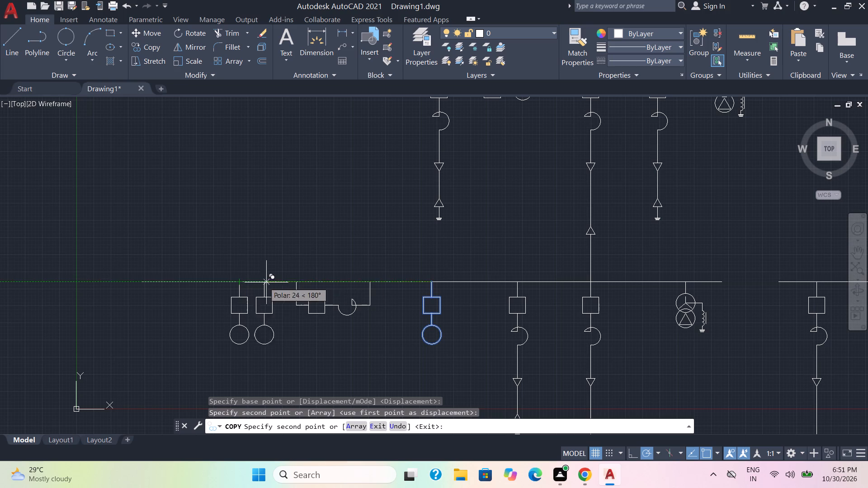
key("Escape")
Copy the earthed feeder below the lower busbar about 49 units to the left, near that busbar's left end.
scroll(361, 286, "down", 1)
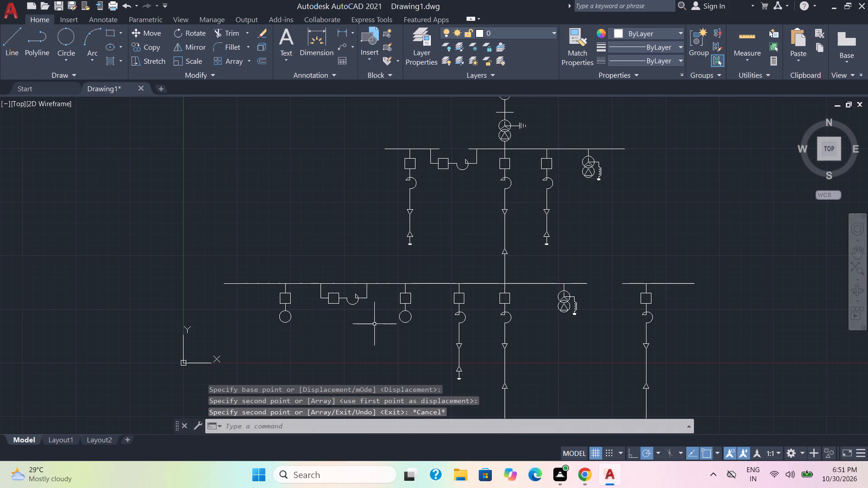
middle_click_drag(387, 339, 371, 236)
left_click(463, 293)
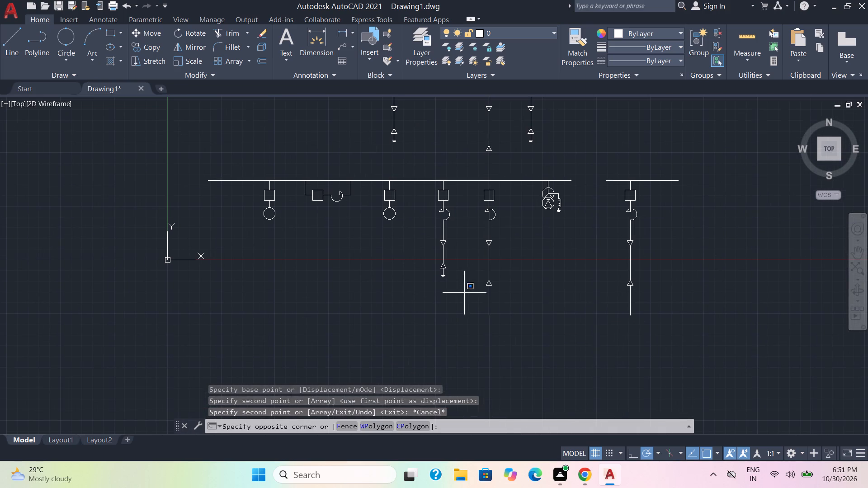
left_click(411, 188)
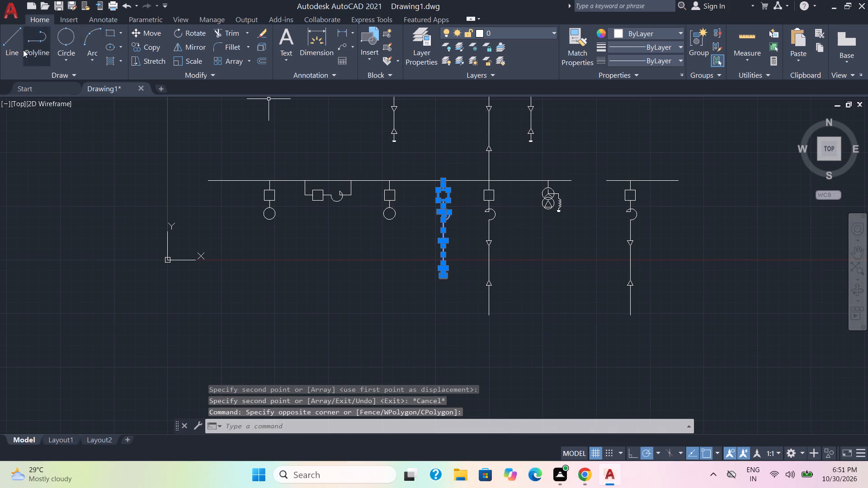
left_click(142, 48)
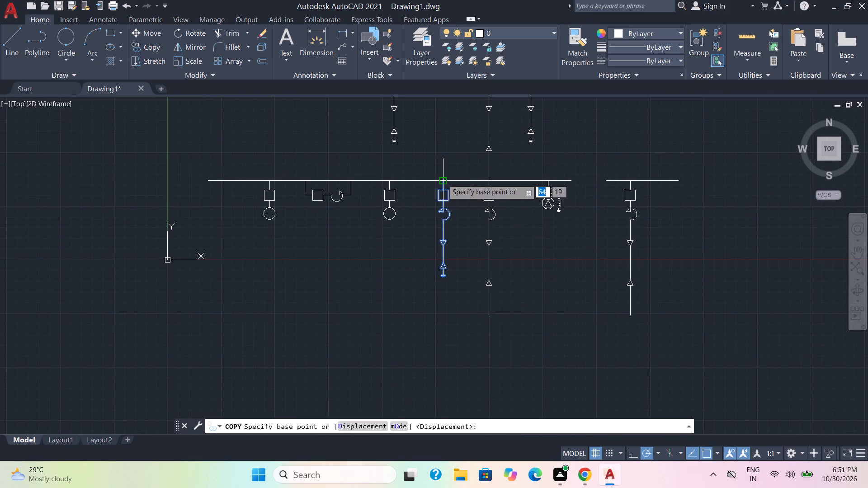
left_click(444, 179)
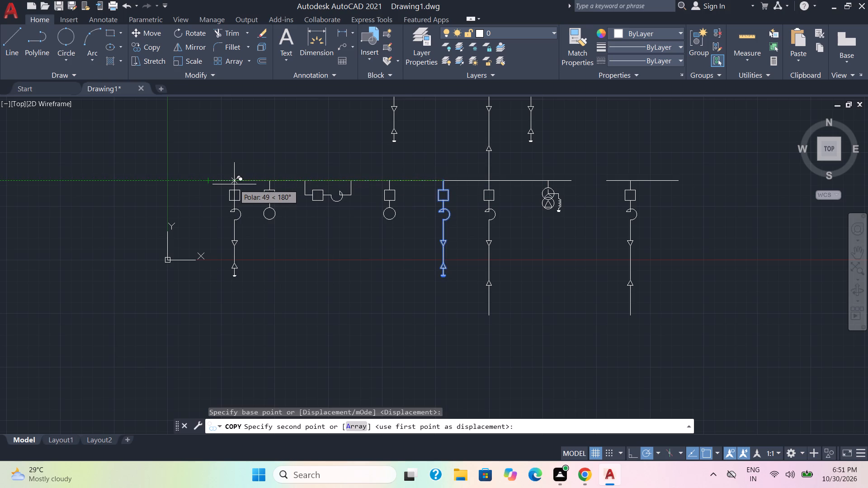
left_click(234, 184)
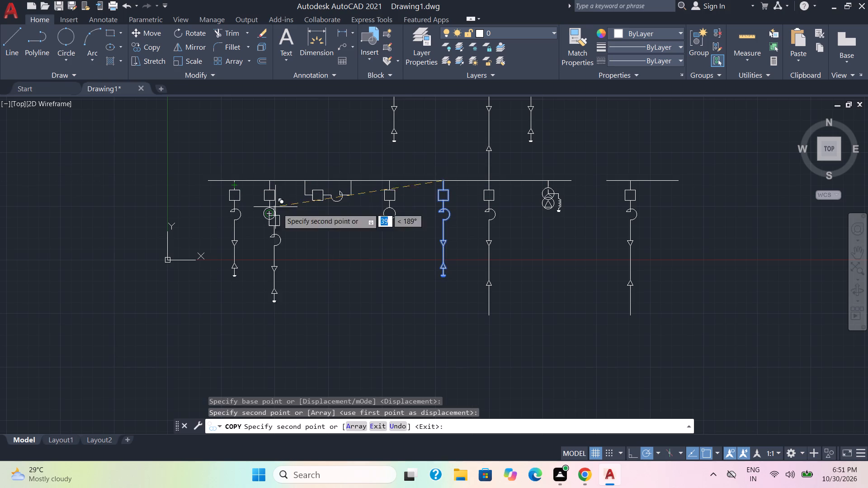
key("Escape")
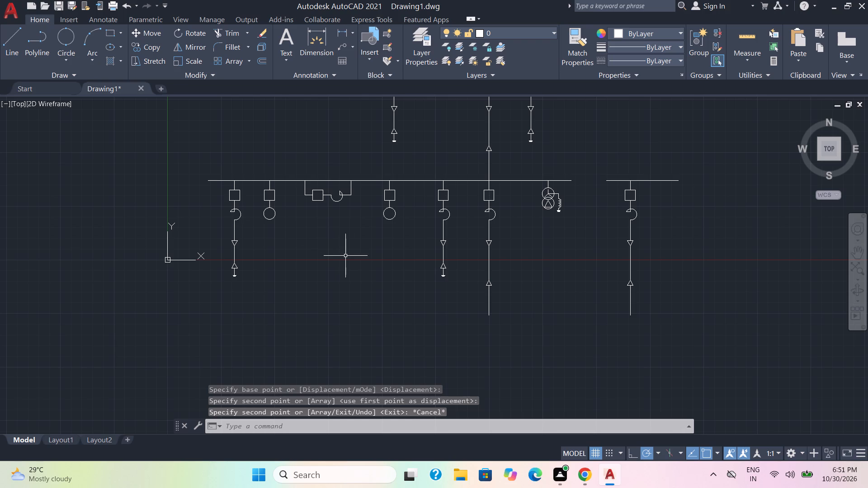
Draw a horizontal busbar line through the bottom ends of both long feeders, starting about 7 units left of the left one.
scroll(568, 277, "down", 1)
scroll(717, 357, "down", 1)
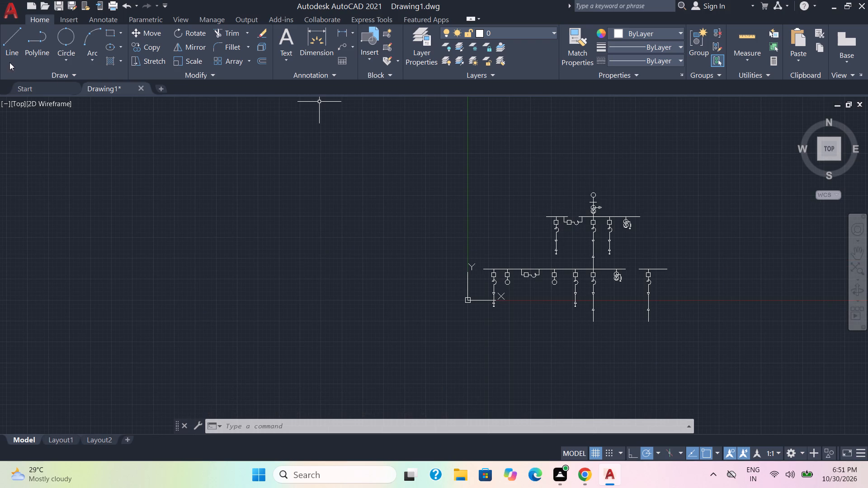
left_click(8, 48)
scroll(501, 285, "up", 2)
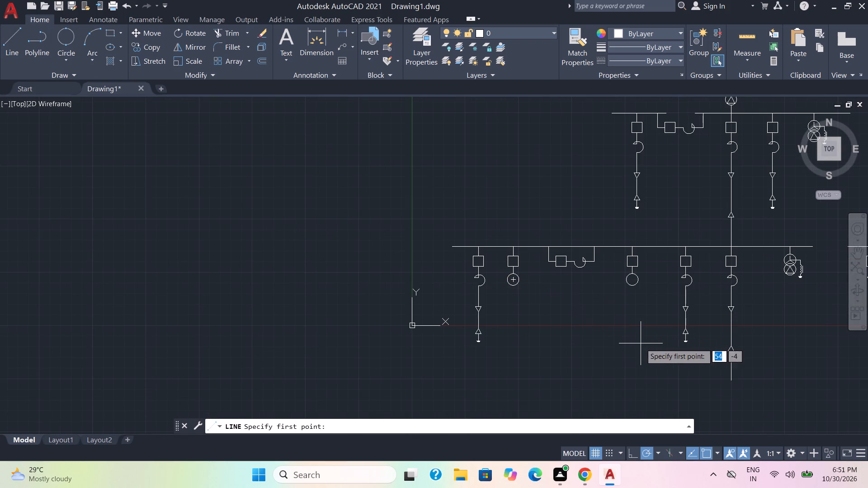
middle_click_drag(641, 343, 388, 233)
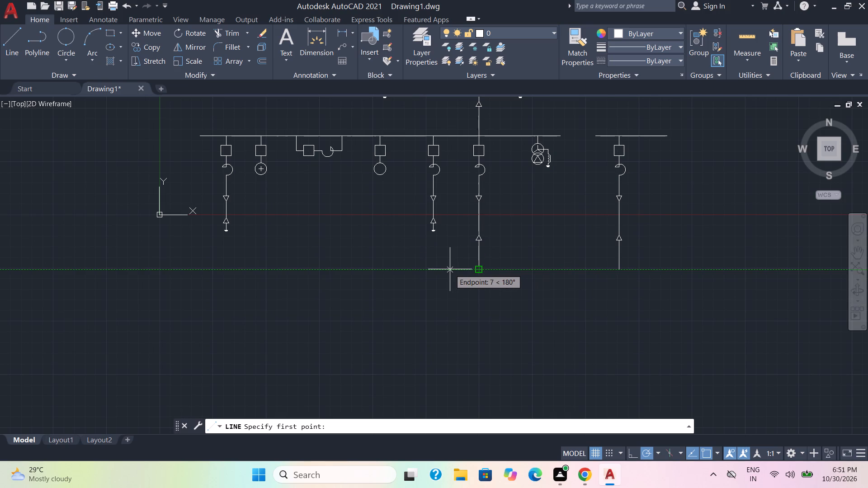
left_click(450, 269)
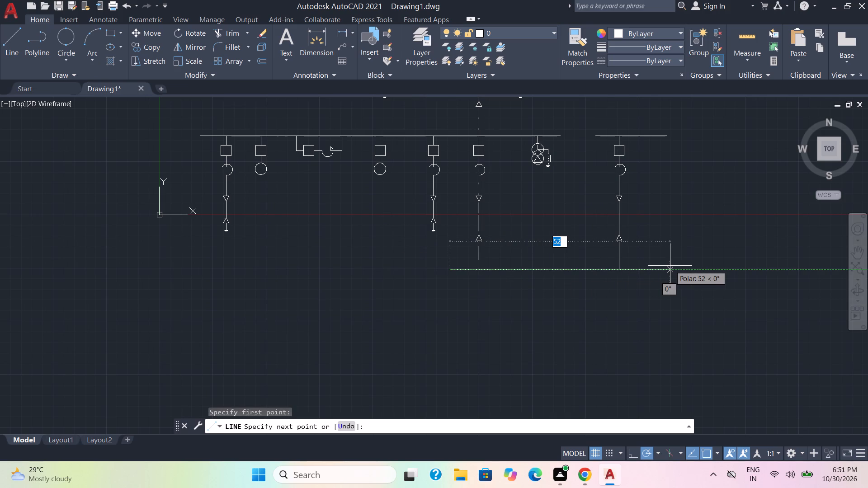
left_click(656, 270)
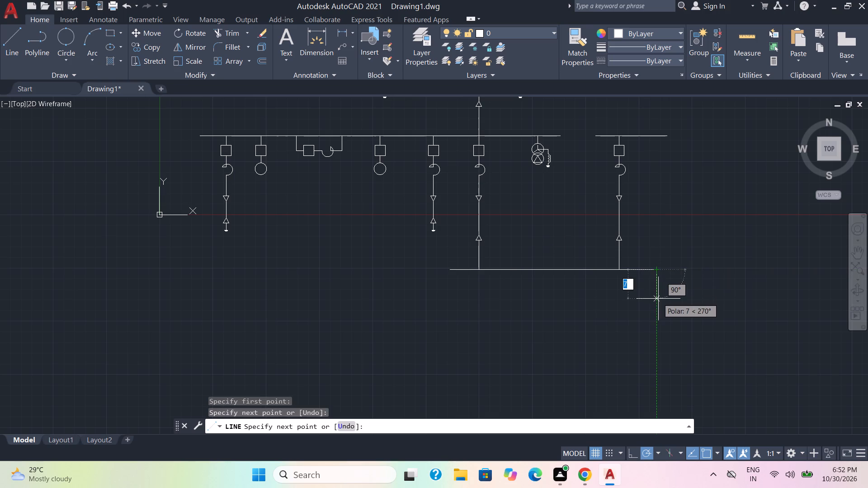
key("Escape")
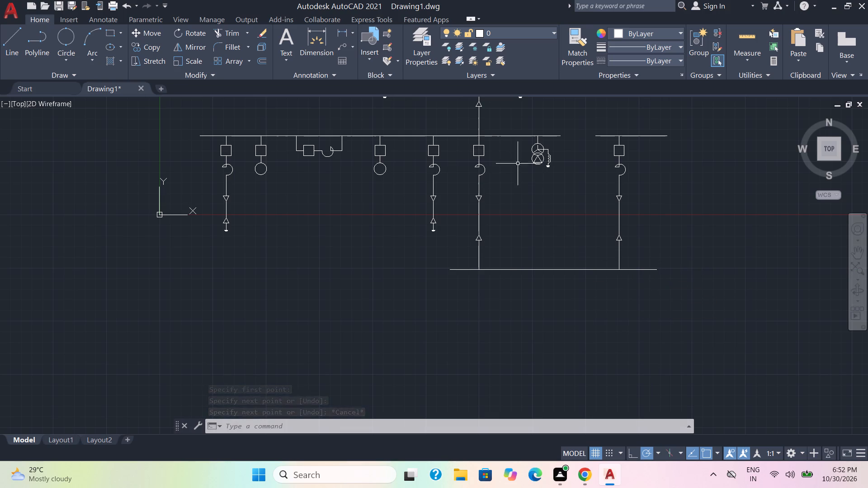
Copy the square and its short lead from the lower busbar's detached right section onto the third busbar, directly below the left long feeder.
left_click(633, 161)
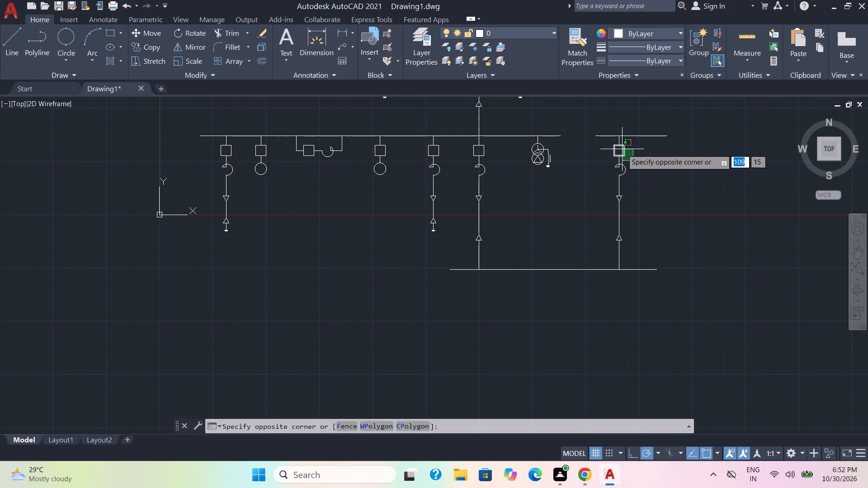
left_click(622, 149)
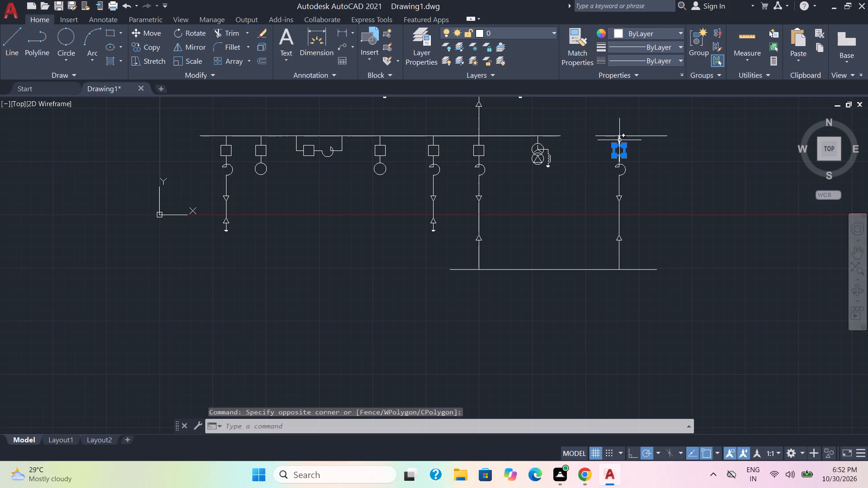
left_click(619, 140)
left_click(145, 50)
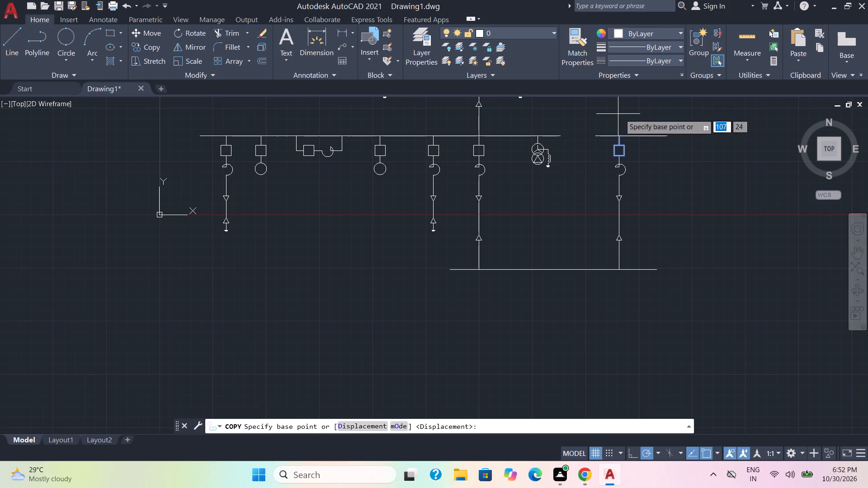
left_click(621, 136)
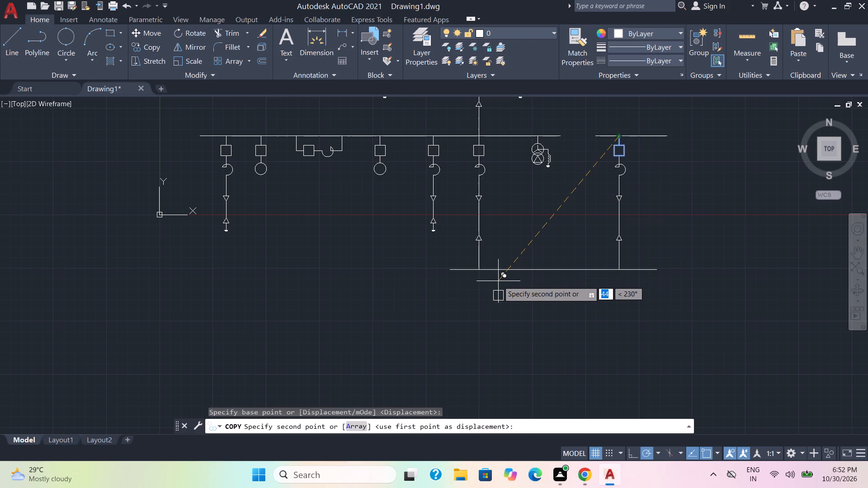
left_click(481, 272)
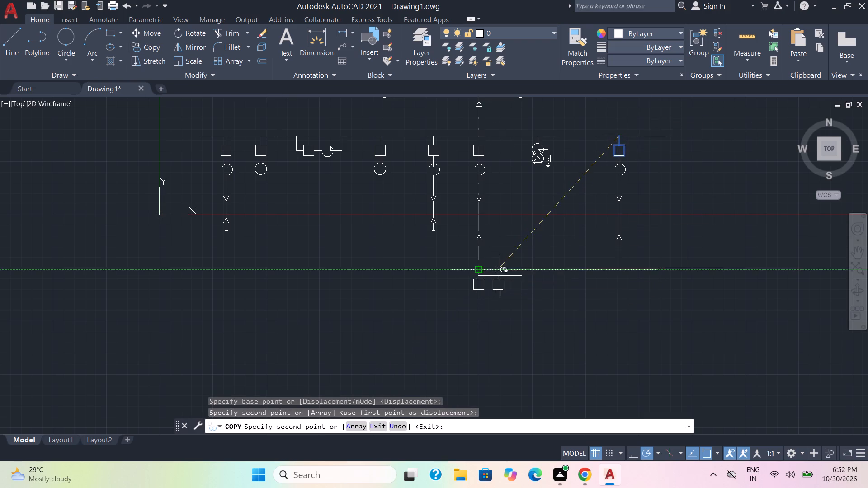
key("Escape")
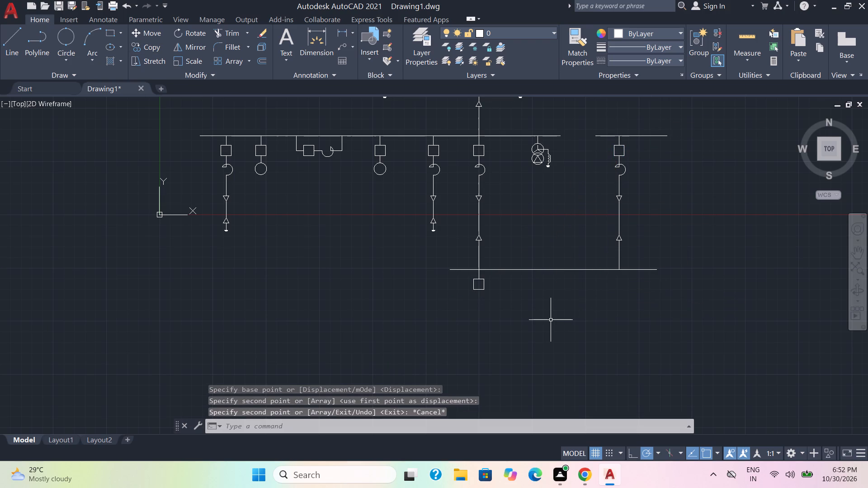
Copy the line with two facing triangles from the earthed feeder beside the left long feeder to the underside of the new square.
scroll(549, 319, "up", 1)
middle_click_drag(548, 320, 570, 282)
scroll(570, 282, "down", 1)
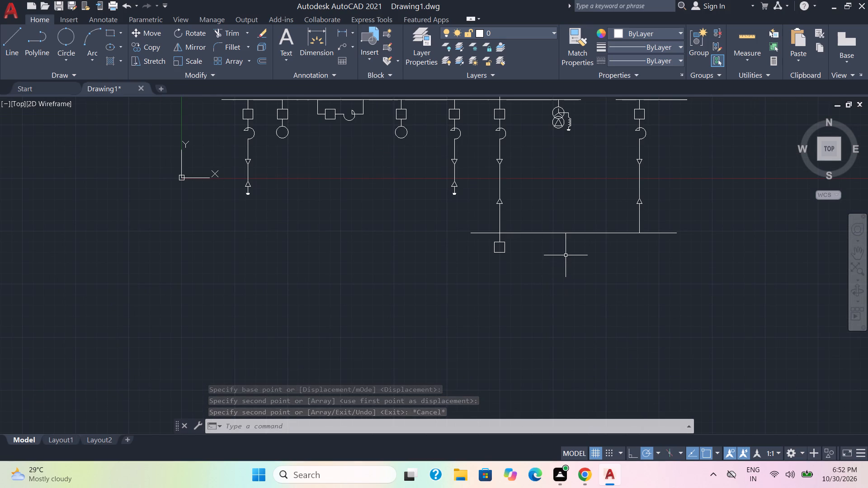
scroll(465, 189, "up", 2)
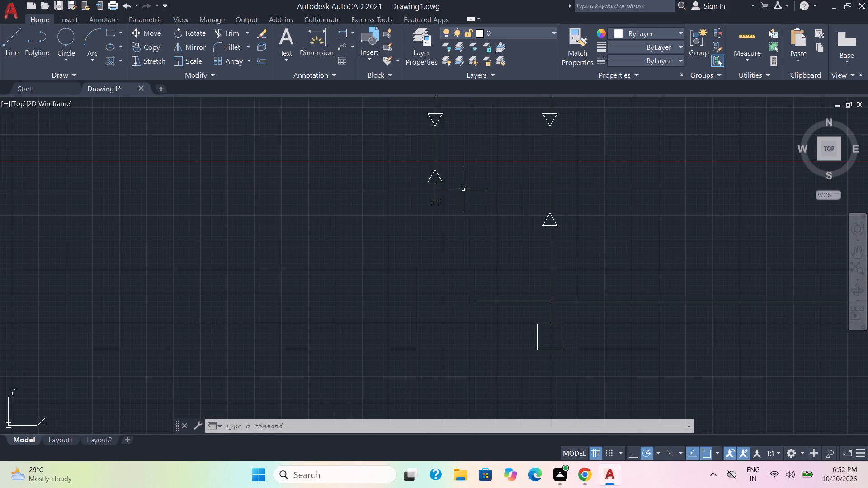
left_click(458, 192)
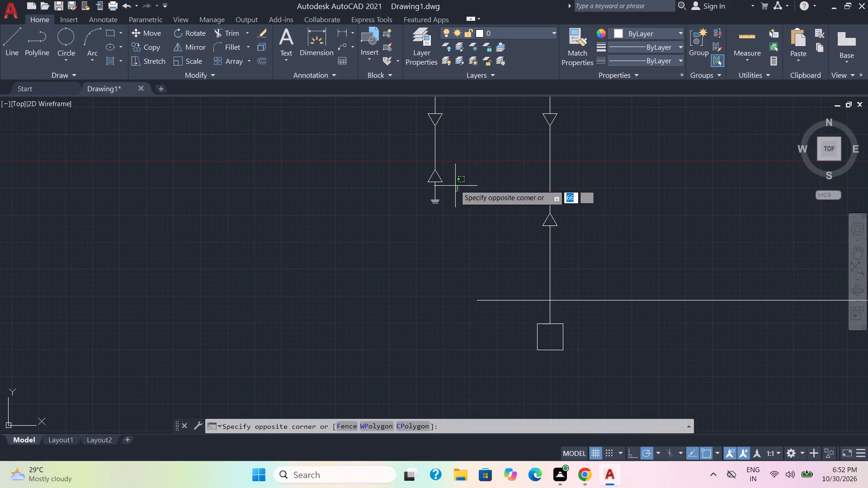
left_click(415, 110)
scroll(505, 172, "down", 1)
left_click(138, 43)
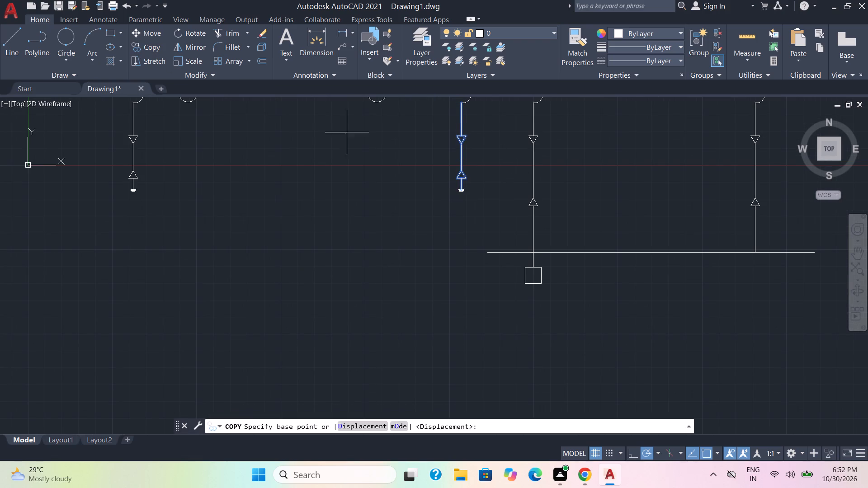
middle_click_drag(425, 183, 406, 248)
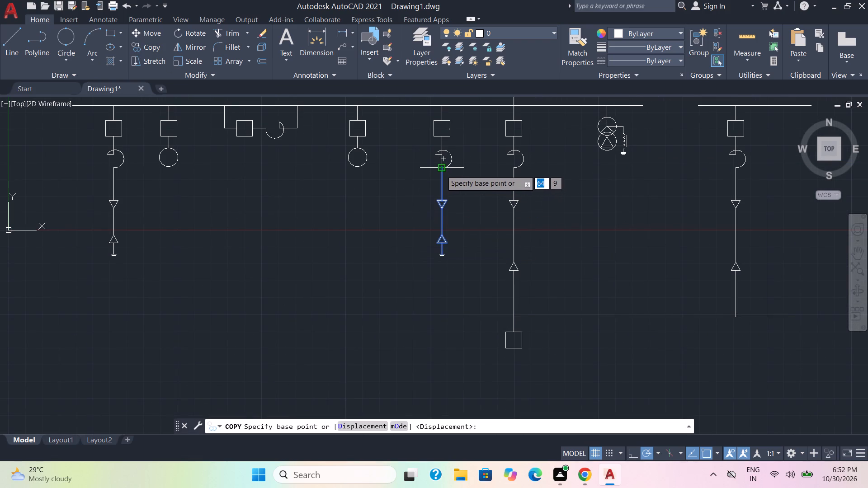
left_click_drag(441, 170, 443, 176)
scroll(532, 339, "down", 1)
middle_click_drag(533, 341, 532, 266)
scroll(533, 313, "down", 1)
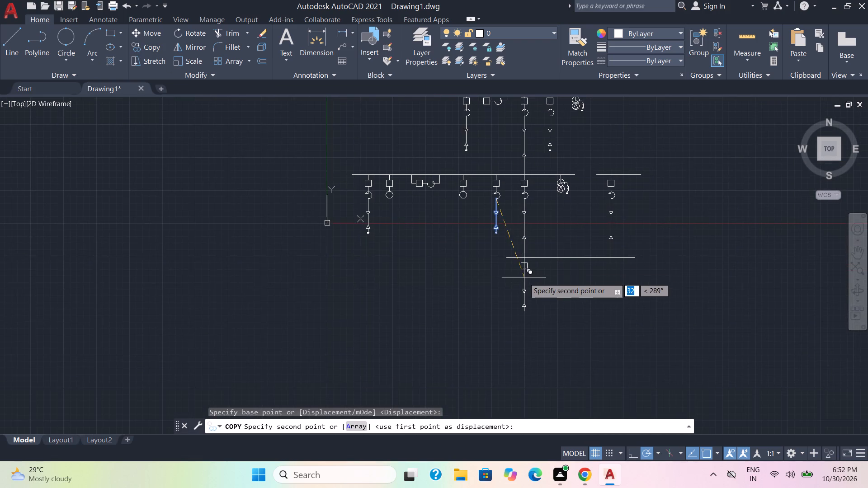
scroll(524, 278, "up", 3)
left_click(515, 249)
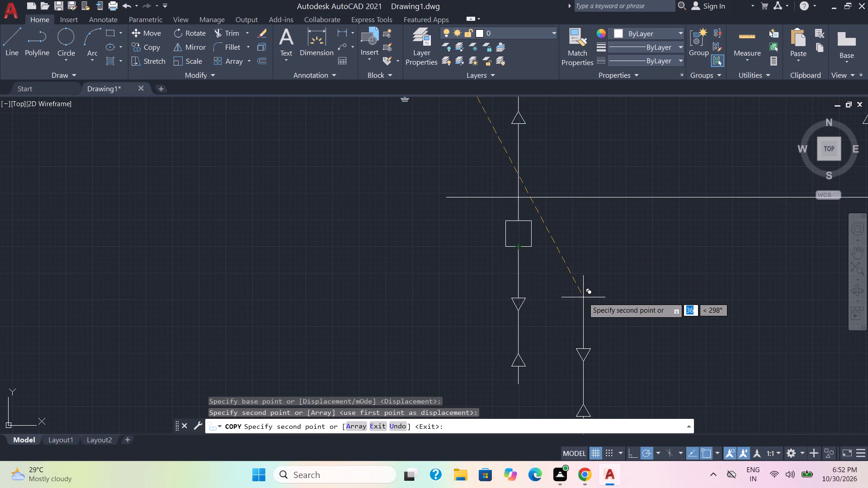
key("Escape")
Copy the circle from the lower busbar's square-and-circle branch to the bottom end of the new branch below the third busbar.
scroll(635, 332, "down", 1)
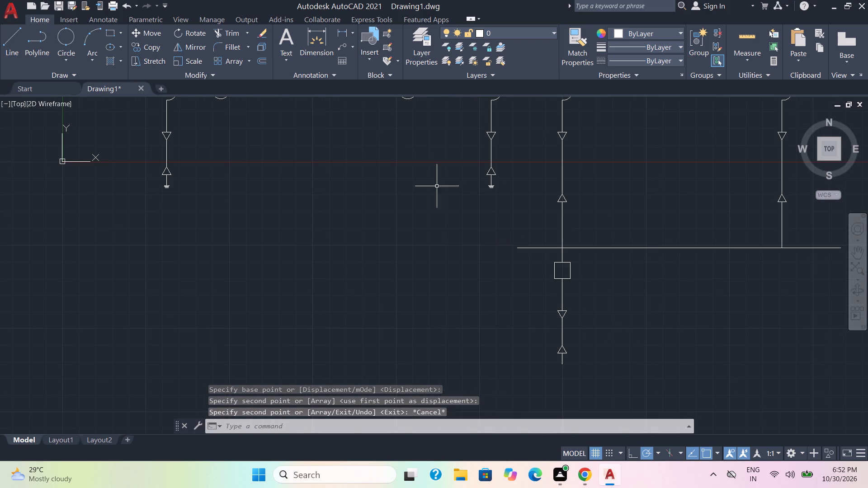
scroll(420, 142, "down", 2)
left_click(420, 138)
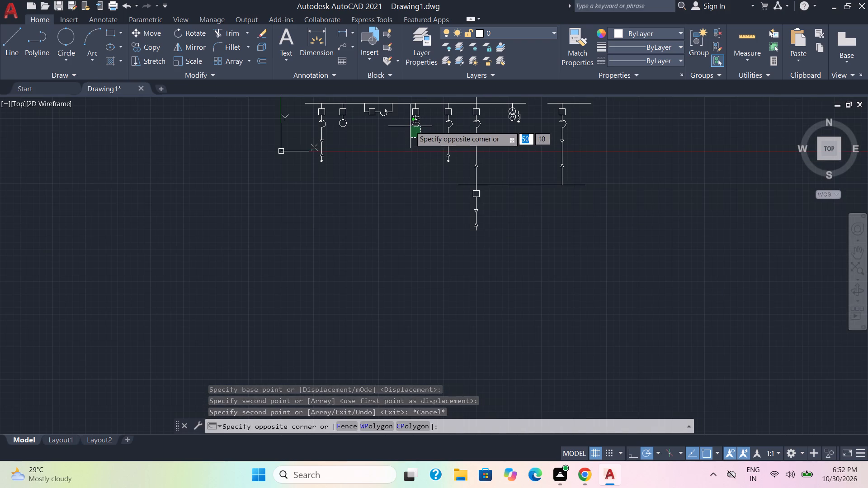
left_click(410, 124)
left_click(146, 48)
scroll(380, 202, "up", 2)
middle_click_drag(413, 189, 411, 314)
left_click(462, 119)
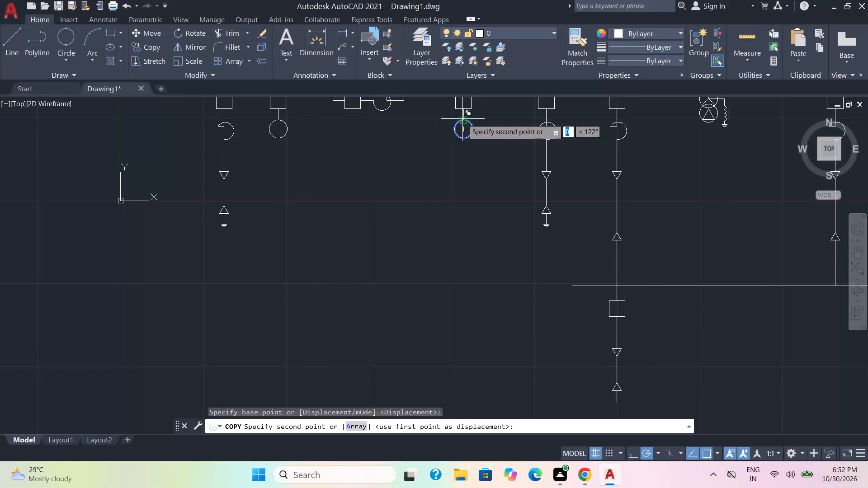
scroll(513, 274, "down", 3)
scroll(536, 331, "up", 2)
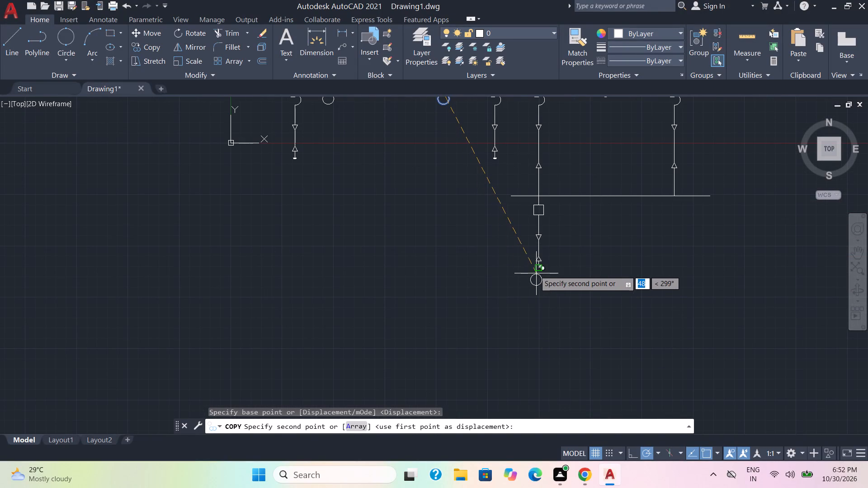
scroll(541, 268, "up", 3)
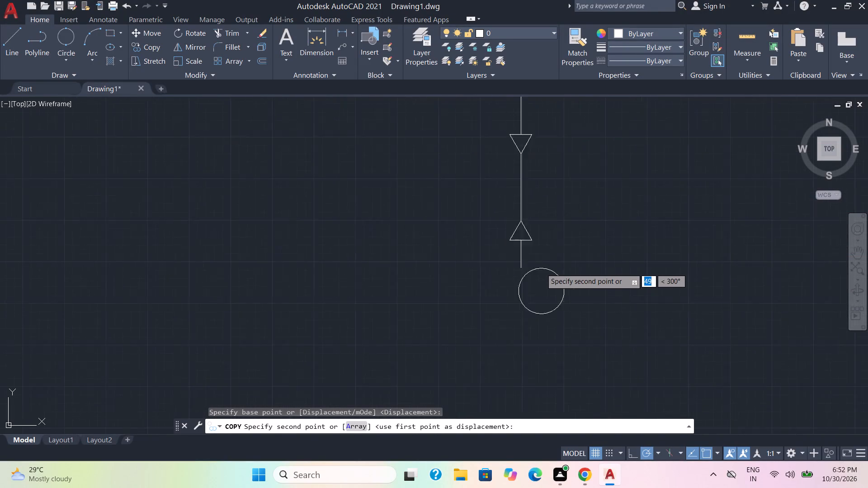
scroll(541, 268, "up", 1)
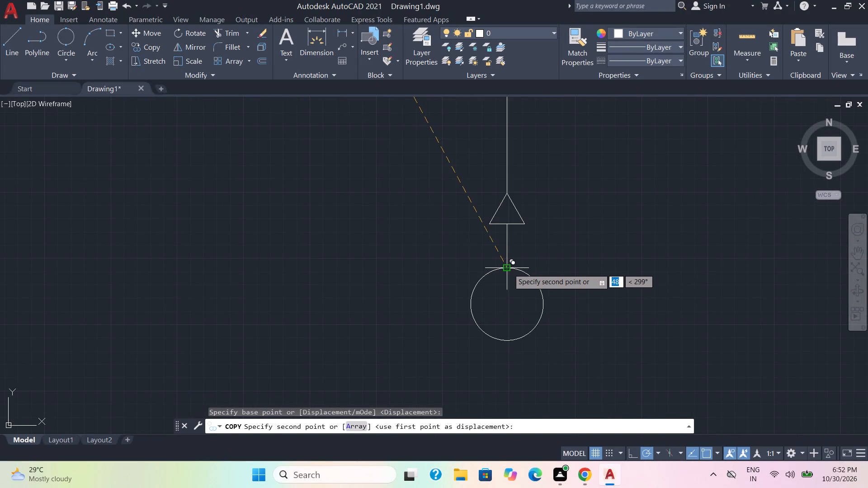
left_click(509, 269)
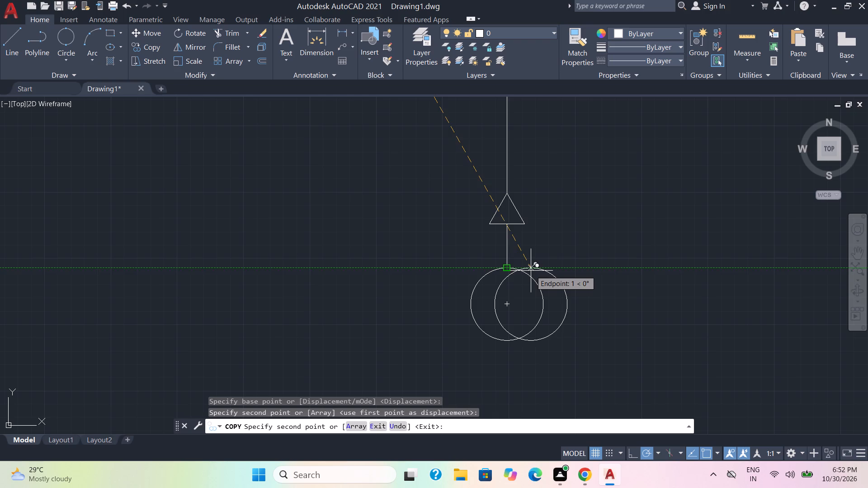
key("Escape")
Copy the complete square, triangles and circle branch 24 units to the right along the third busbar.
scroll(629, 367, "down", 2)
left_click(642, 376)
left_click(508, 162)
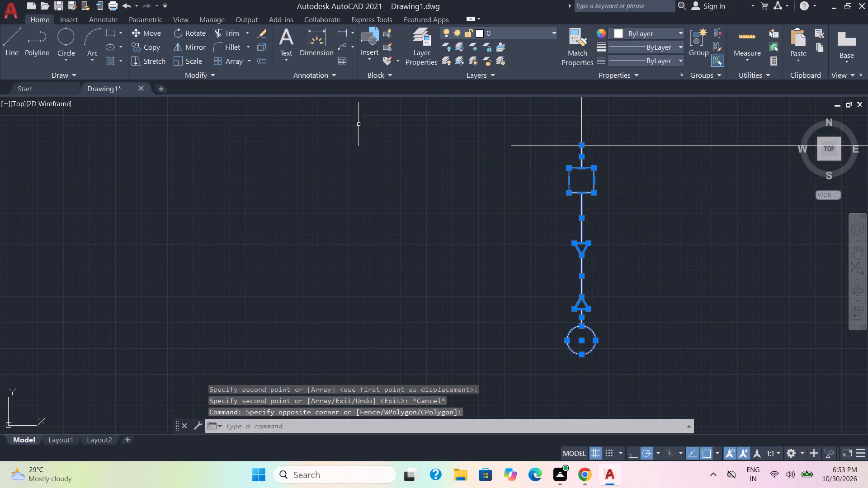
left_click(138, 46)
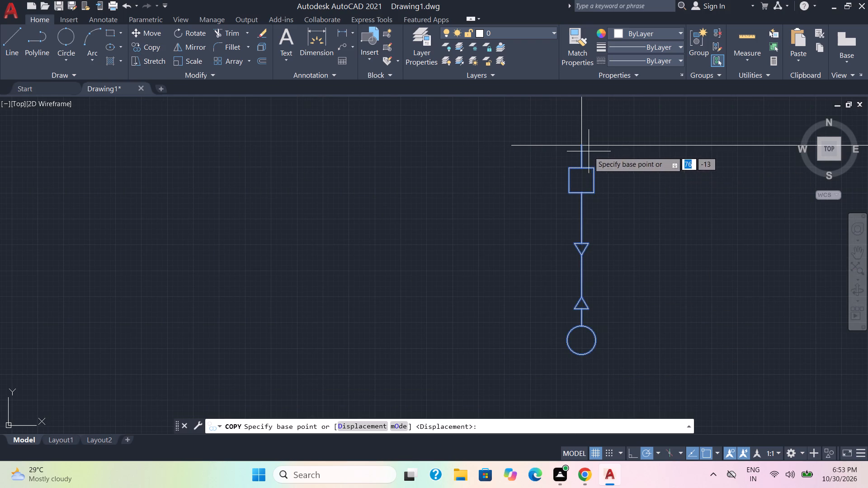
left_click(583, 147)
scroll(694, 191, "down", 2)
middle_click_drag(696, 196, 697, 196)
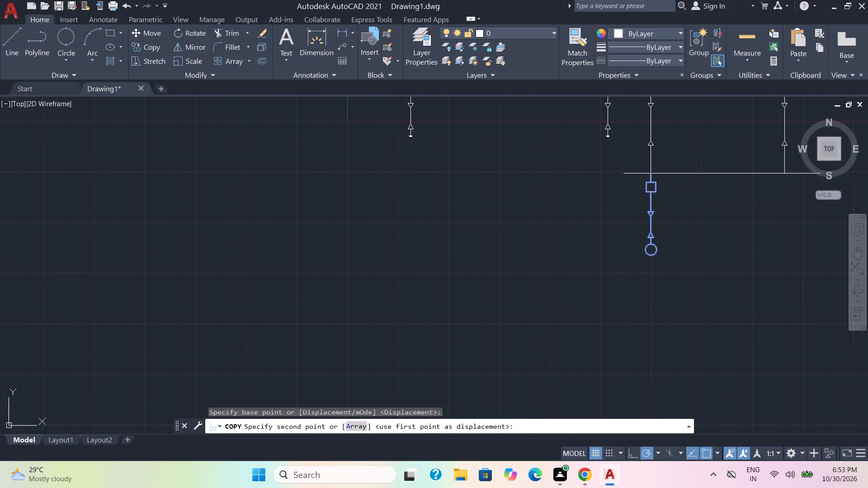
middle_click_drag(697, 196, 464, 193)
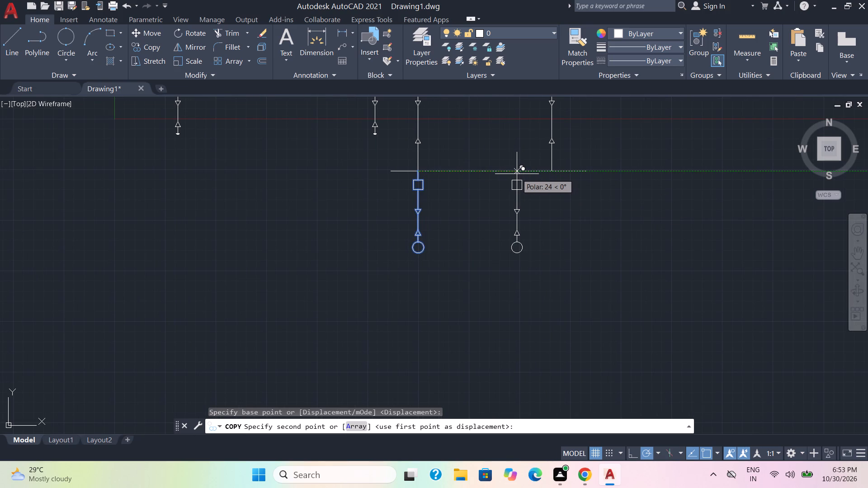
left_click(517, 174)
key("Escape")
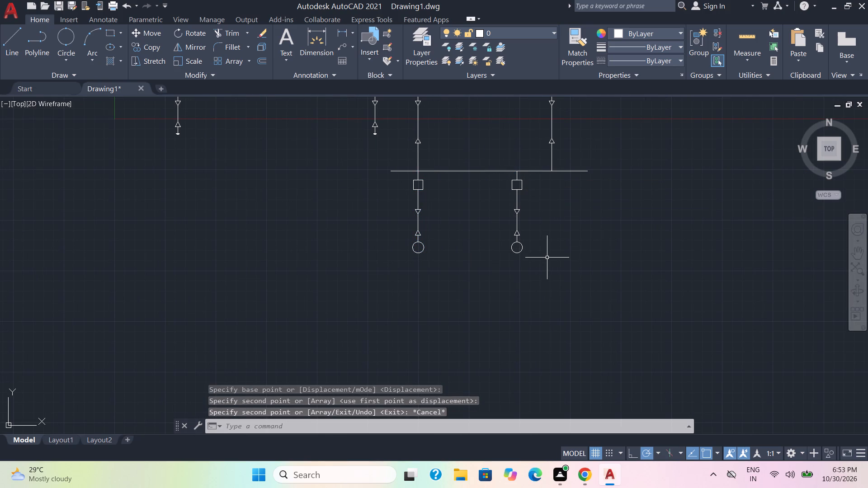
Save the drawing as "Medium Voltage Electrical Power Distribution Single-Line Diagram" in the Drawings folder under Internship on drive D.
key("ctrl+s")
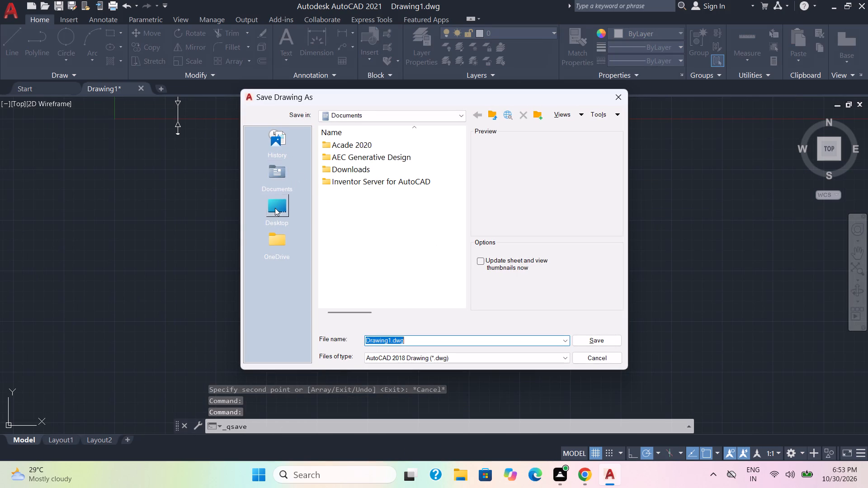
double_click(274, 211)
double_click(365, 253)
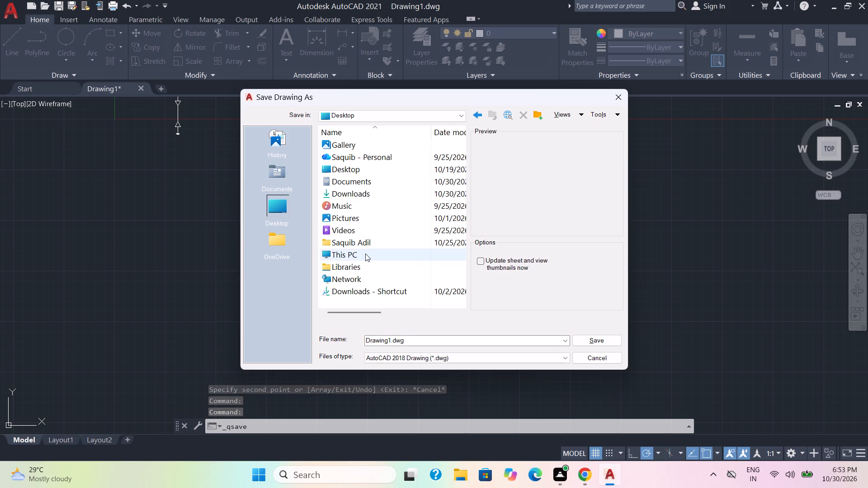
double_click(380, 169)
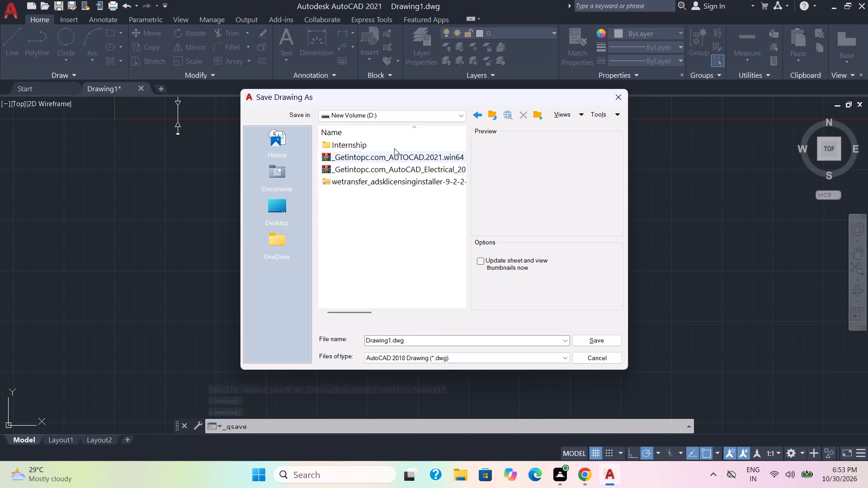
double_click(394, 146)
double_click(377, 146)
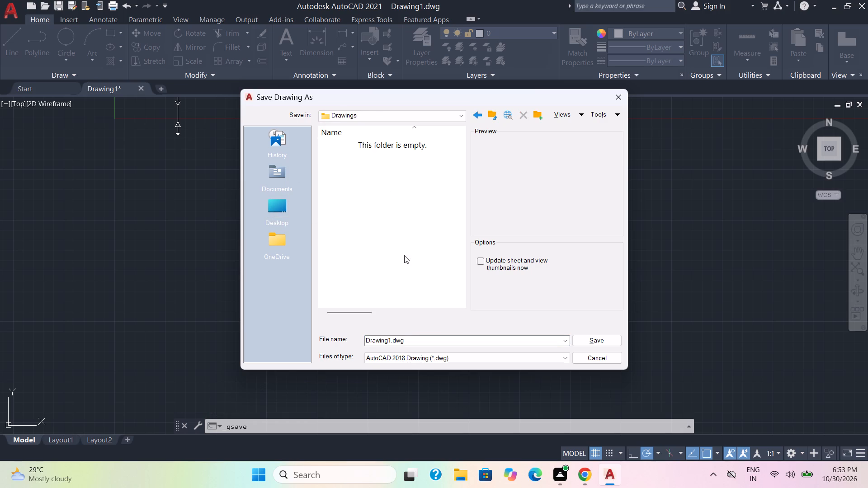
left_click_drag(407, 342, 340, 338)
key("ctrl+v")
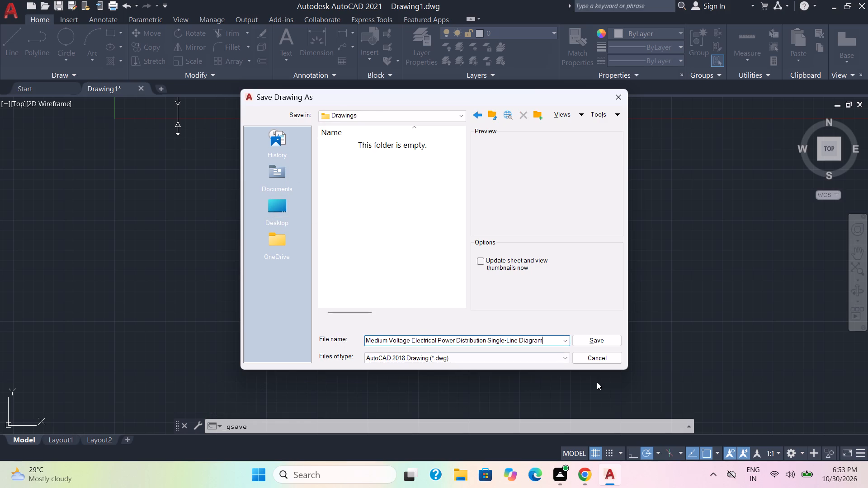
left_click(592, 344)
Move the entire single-line diagram about 228 units up and to the right at about 35°, clear of the origin.
scroll(533, 314, "down", 2)
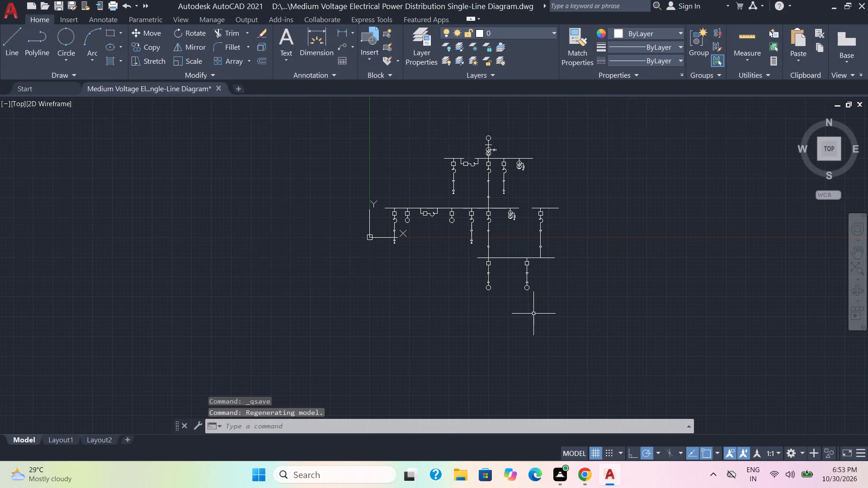
scroll(533, 313, "up", 1)
scroll(558, 320, "down", 1)
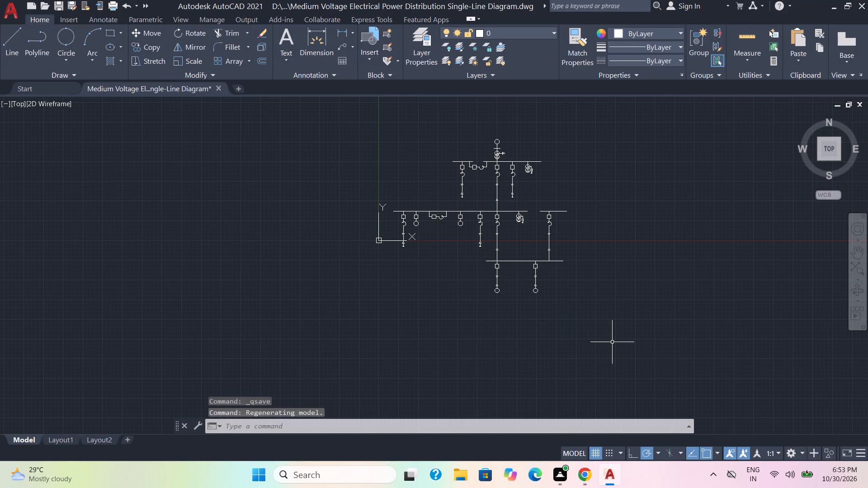
left_click(613, 343)
left_click(345, 127)
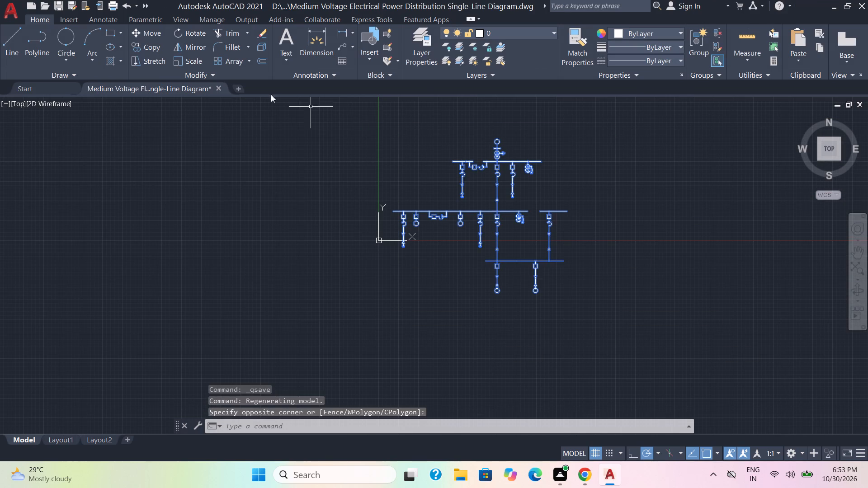
key("m")
key("Return")
left_click(493, 208)
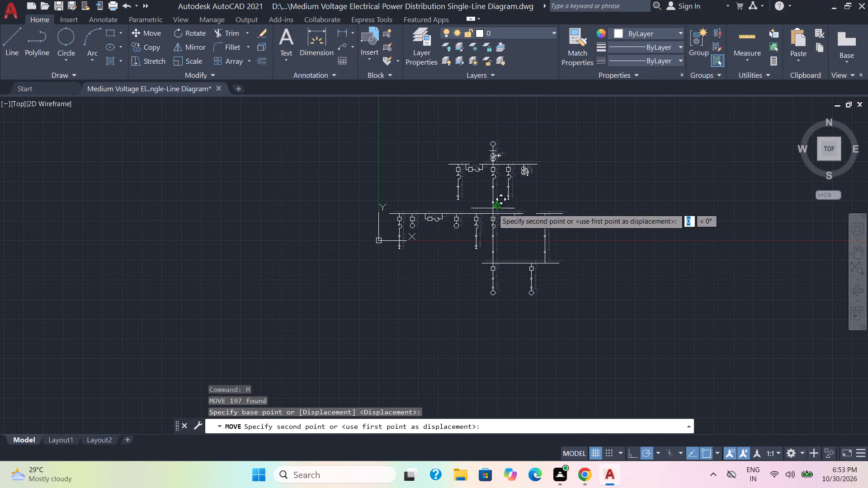
middle_click_drag(605, 159, 195, 325)
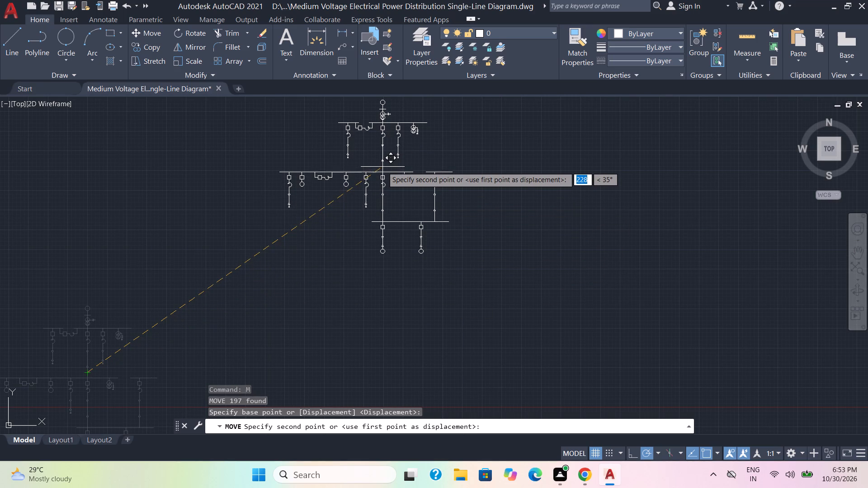
left_click(382, 166)
Save the drawing again with the diagram at its new location.
scroll(464, 237, "up", 1)
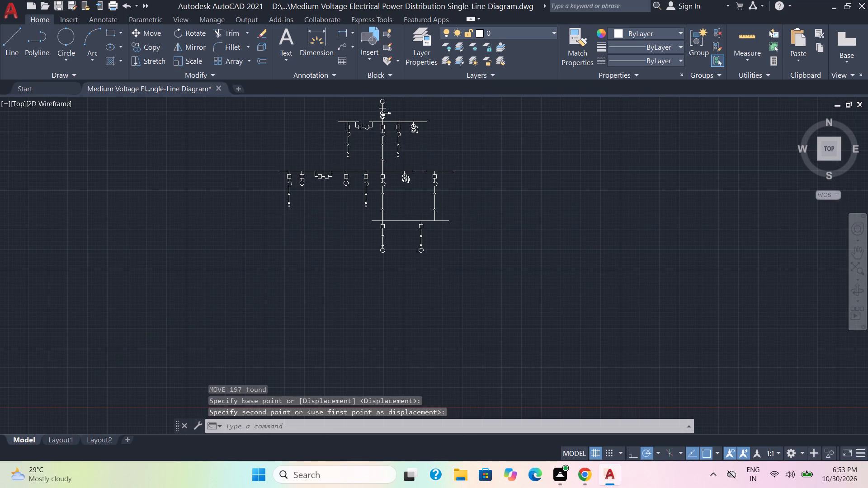
middle_click_drag(465, 237, 561, 323)
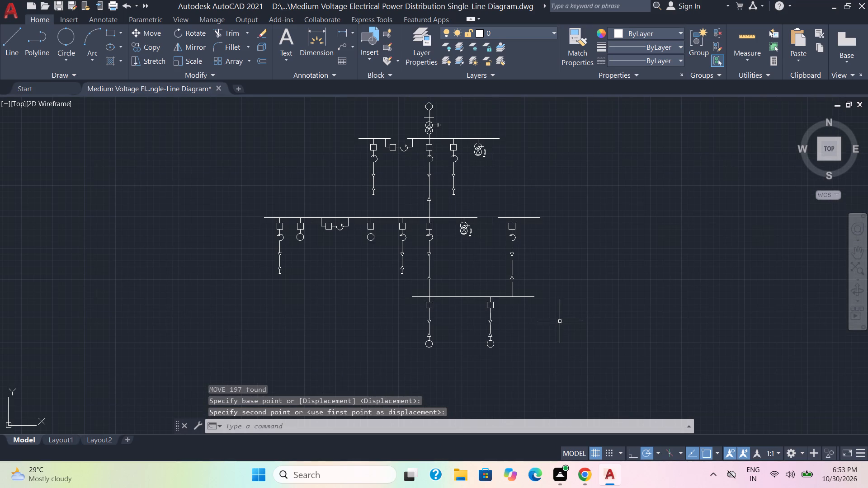
key("ctrl+s")
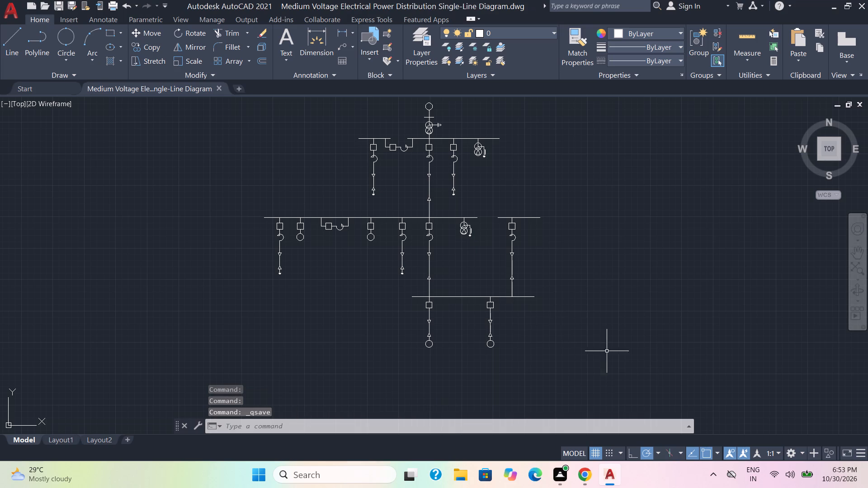
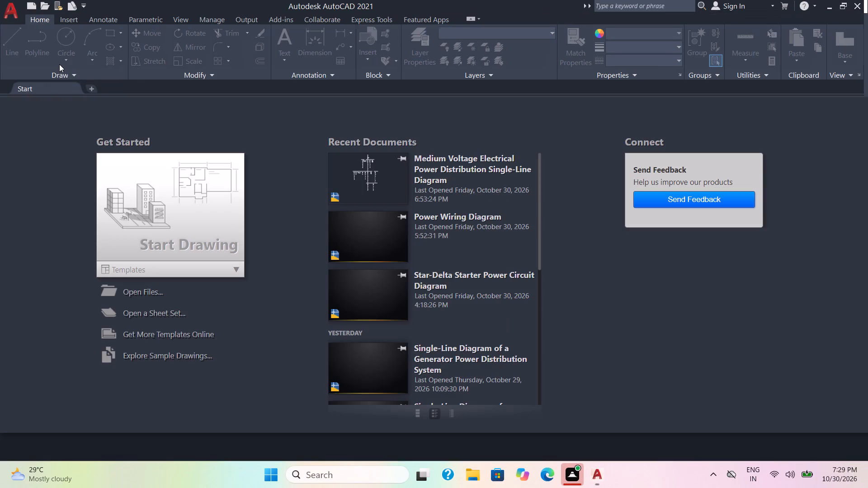
Reopen the recent drawing "Medium Voltage Electrical Power Distribution Single-Line Diagram".
left_click(370, 172)
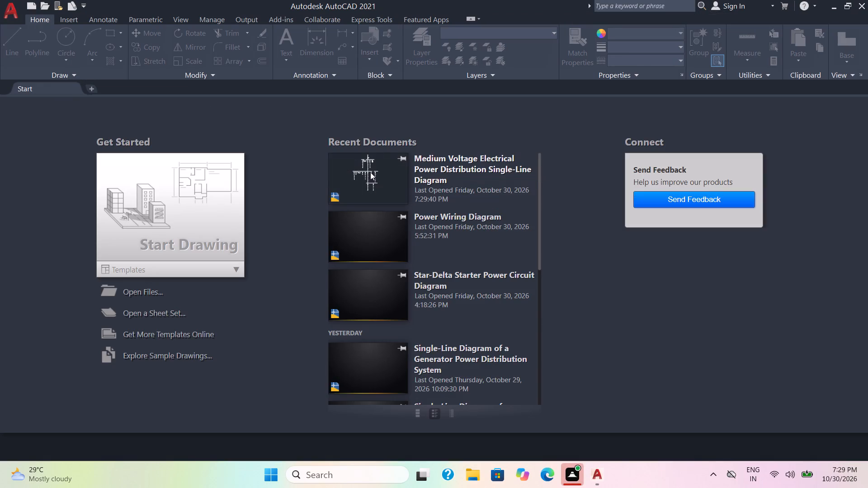
Turn on command-history logging with LOGFILEON.
type("logfil")
type("eon")
key("Return")
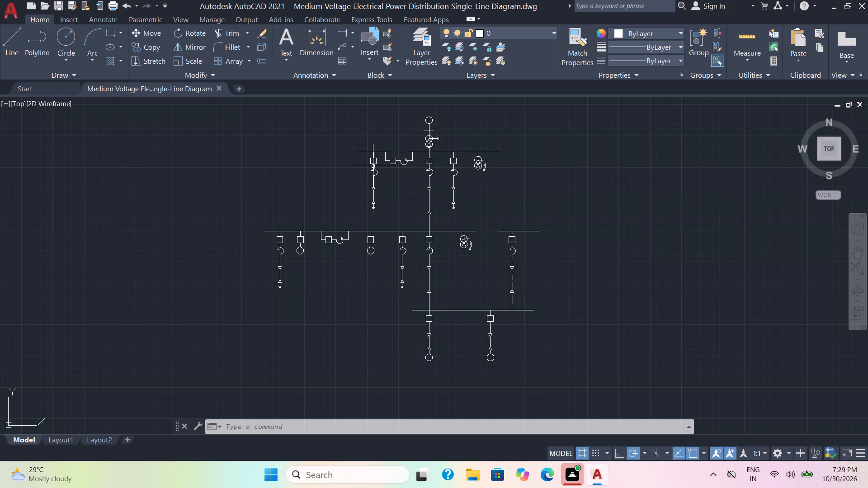
Examine the three busbar levels and the feeder branches below the third busbar.
scroll(499, 267, "up", 3)
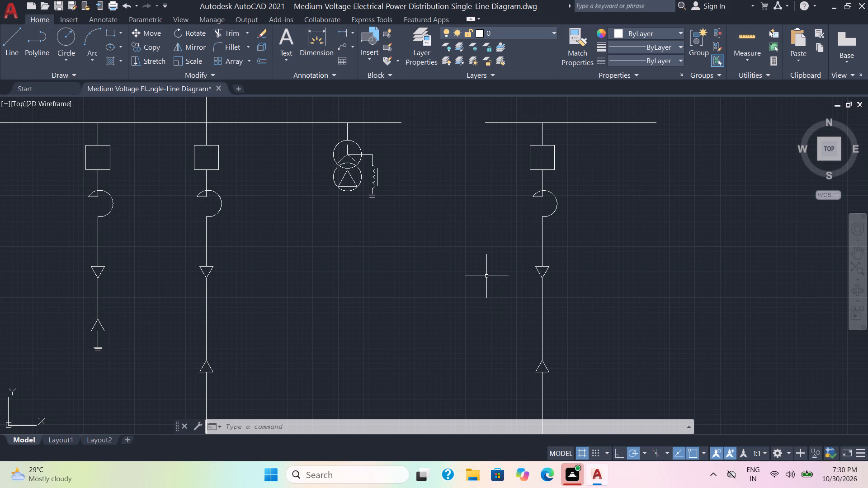
scroll(486, 276, "down", 2)
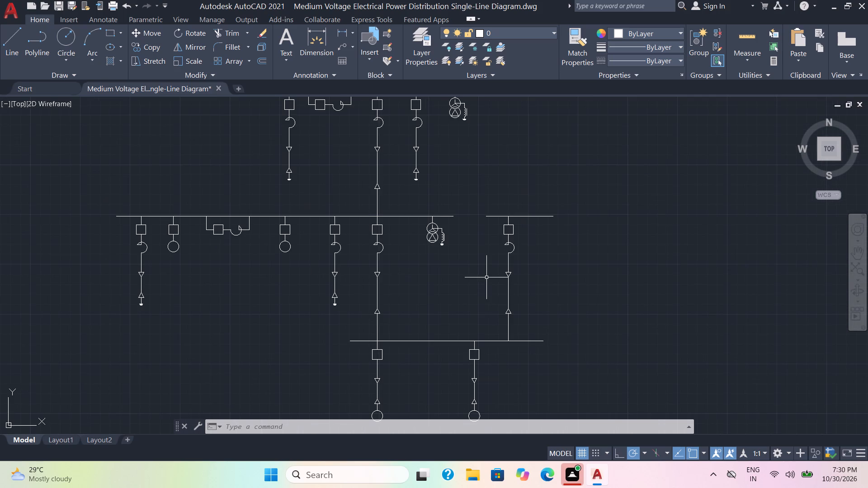
middle_click_drag(486, 278, 485, 195)
scroll(493, 294, "up", 3)
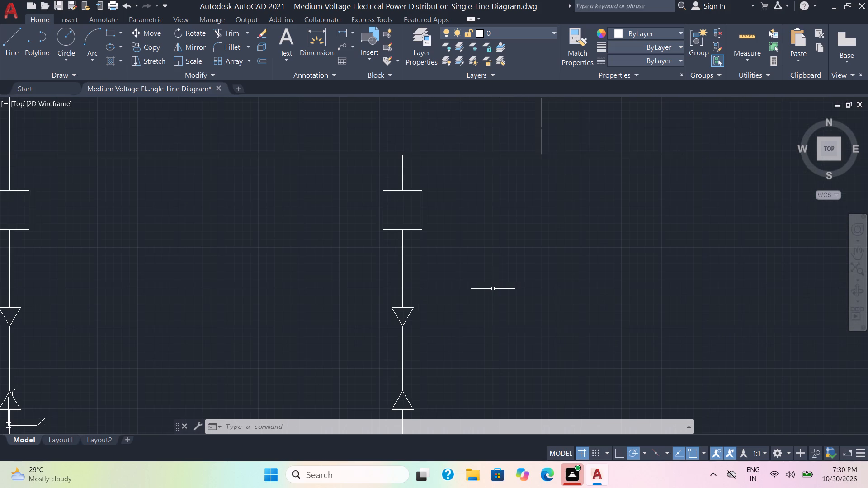
scroll(493, 289, "down", 4)
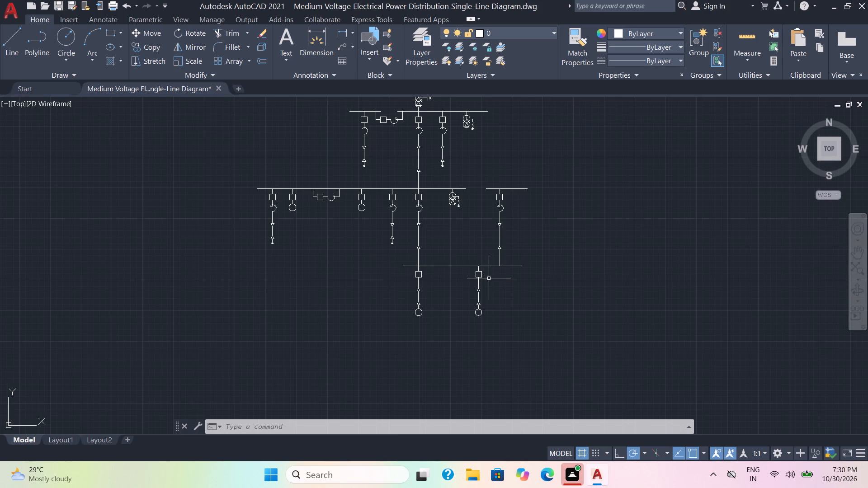
scroll(489, 278, "up", 2)
middle_click_drag(471, 284, 502, 217)
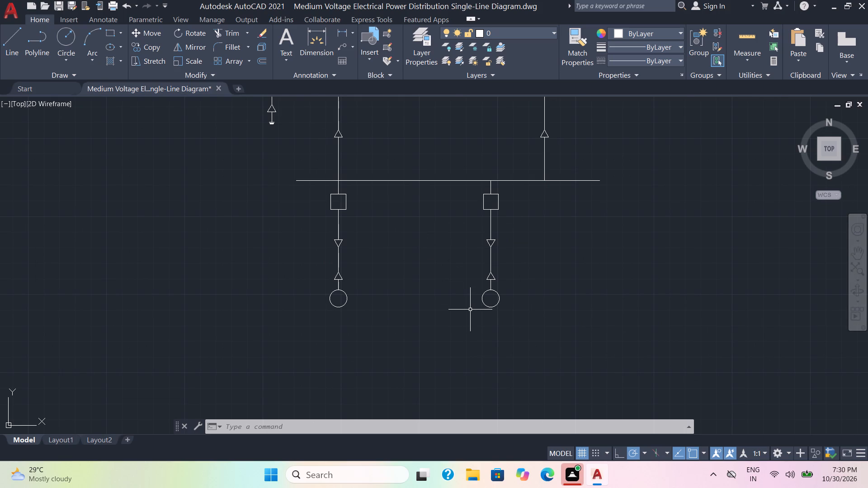
scroll(470, 310, "up", 1)
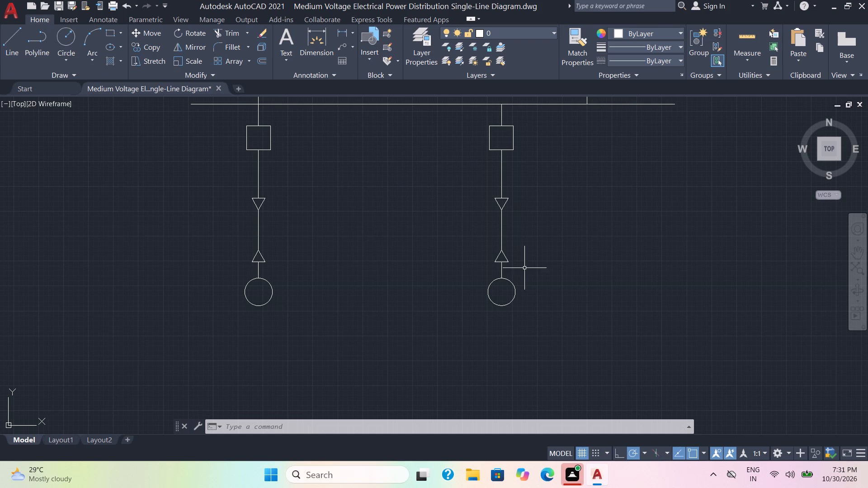
scroll(524, 268, "up", 1)
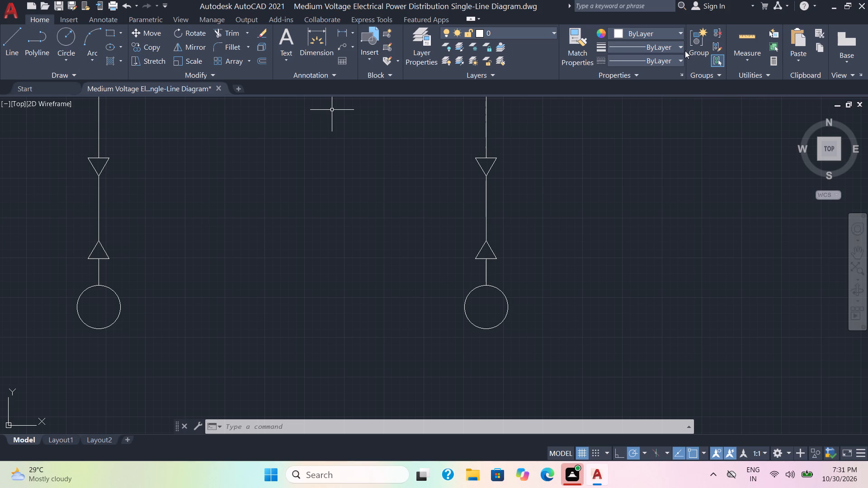
scroll(516, 185, "down", 2)
scroll(442, 170, "down", 2)
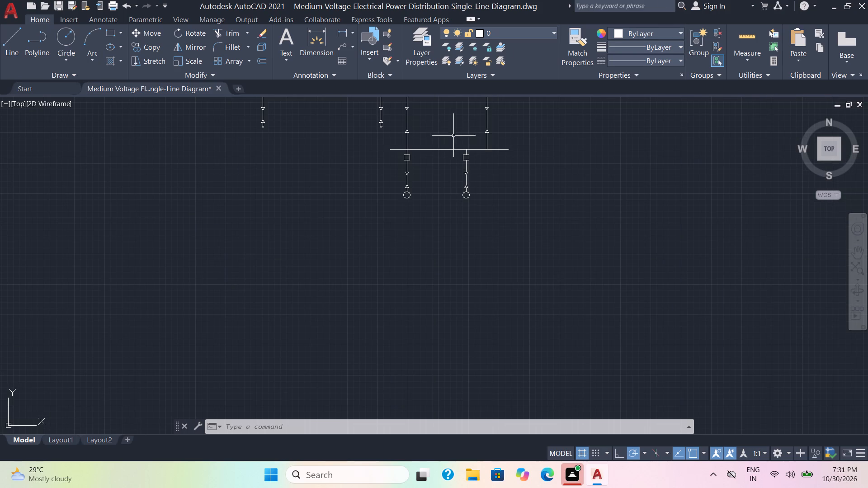
middle_click_drag(451, 124, 450, 270)
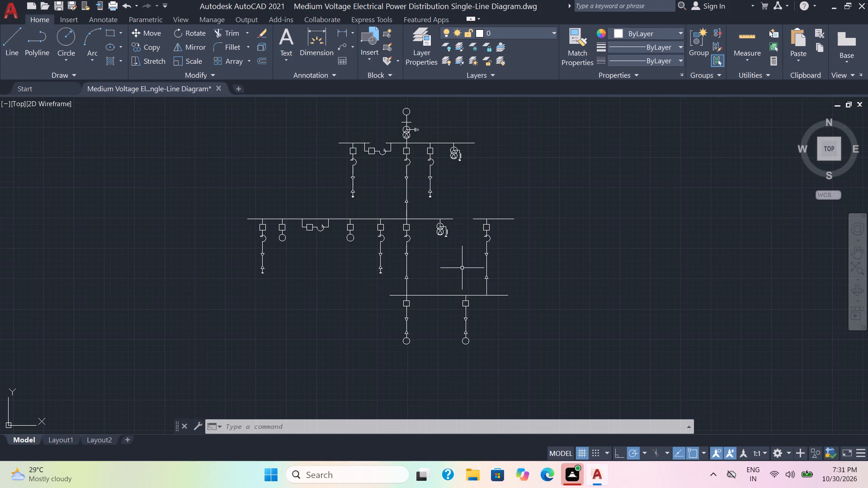
Draw a line about 1 unit long at 45° up and right from the right-hand third-busbar feeder, just below its downward triangle.
scroll(462, 268, "up", 2)
middle_click_drag(462, 268, 465, 146)
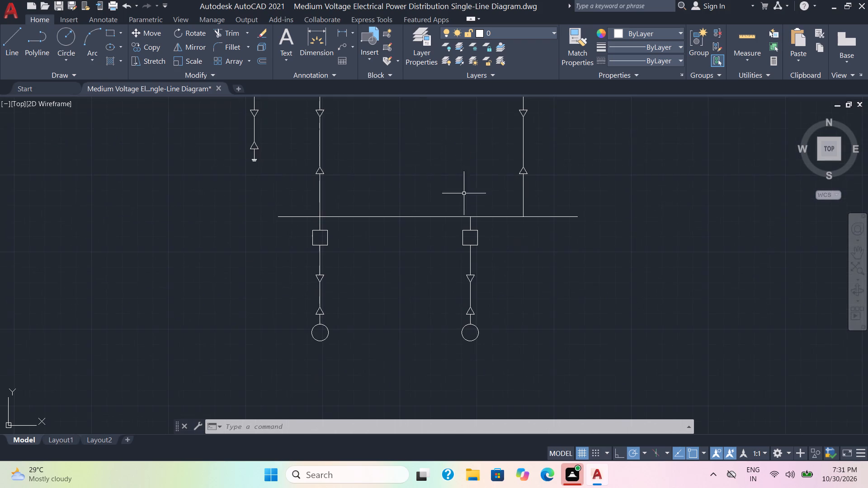
scroll(515, 273, "up", 2)
middle_click_drag(491, 258, 497, 197)
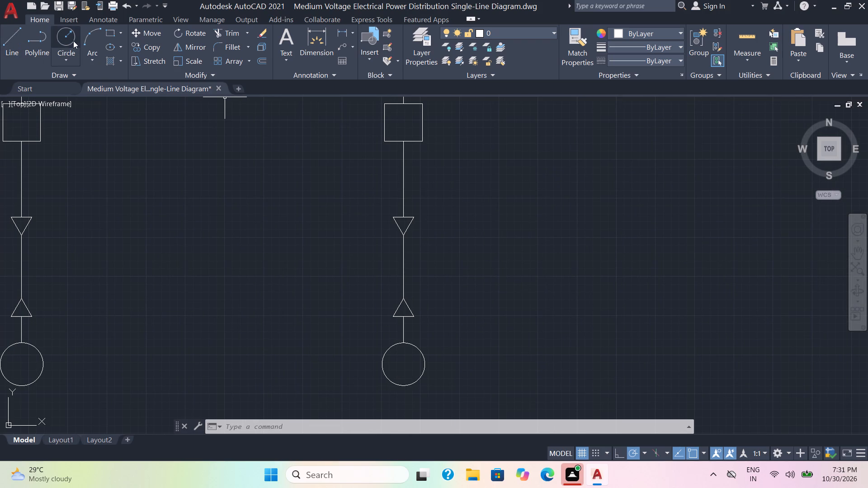
left_click(0, 44)
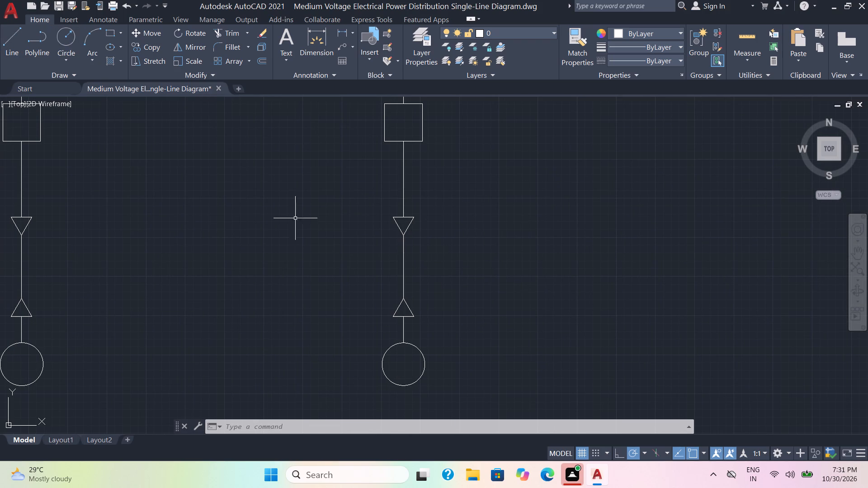
left_click(6, 48)
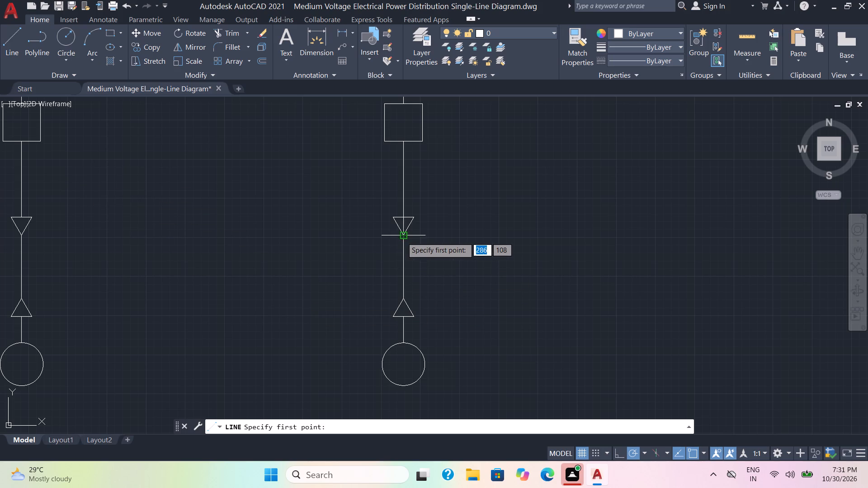
left_click(403, 251)
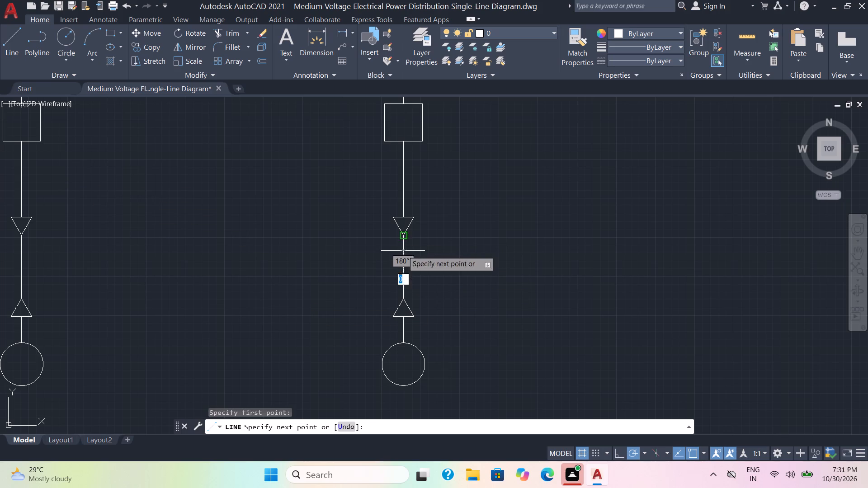
left_click(415, 240)
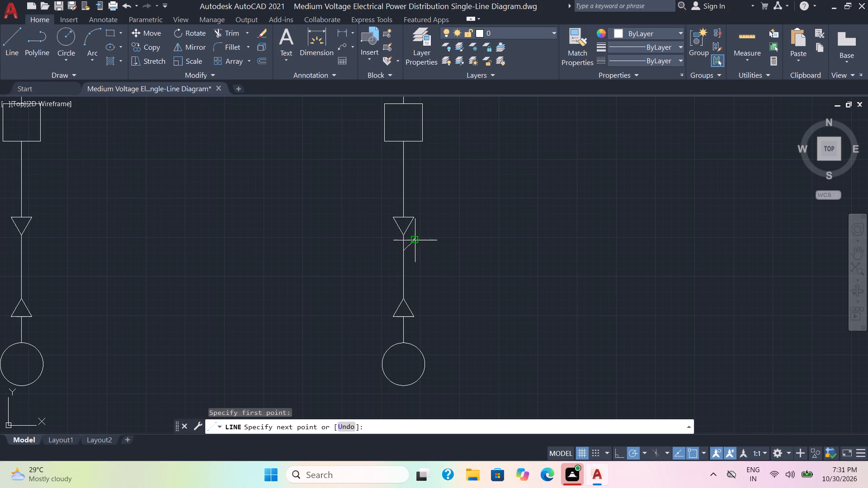
key("space")
left_click(412, 242)
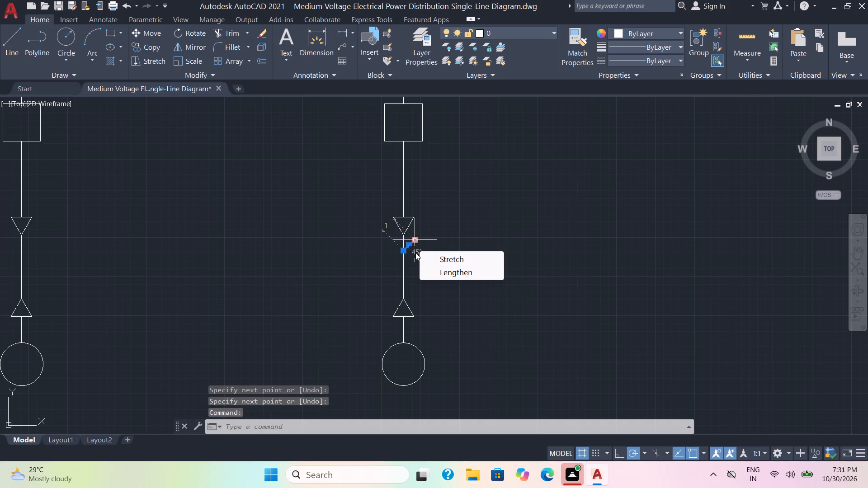
scroll(432, 225, "up", 3)
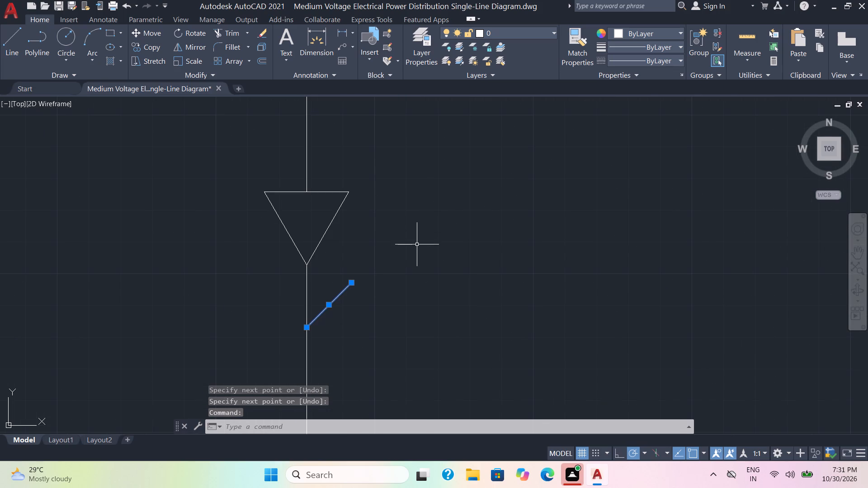
key("Escape")
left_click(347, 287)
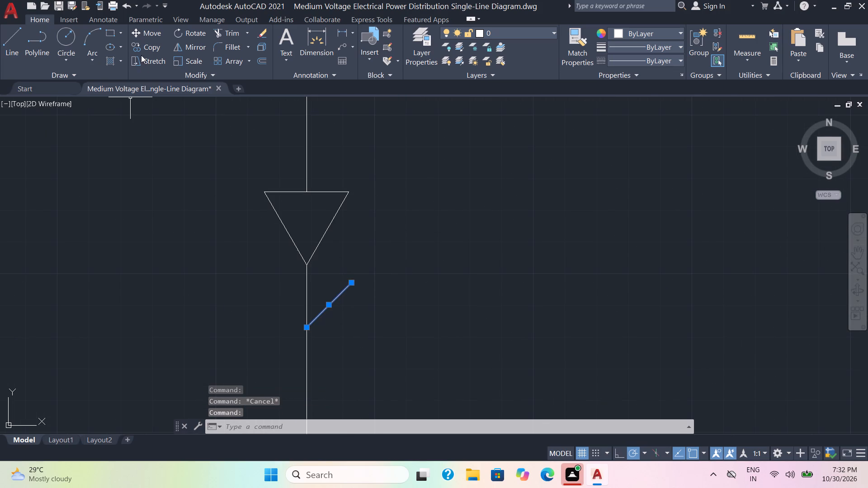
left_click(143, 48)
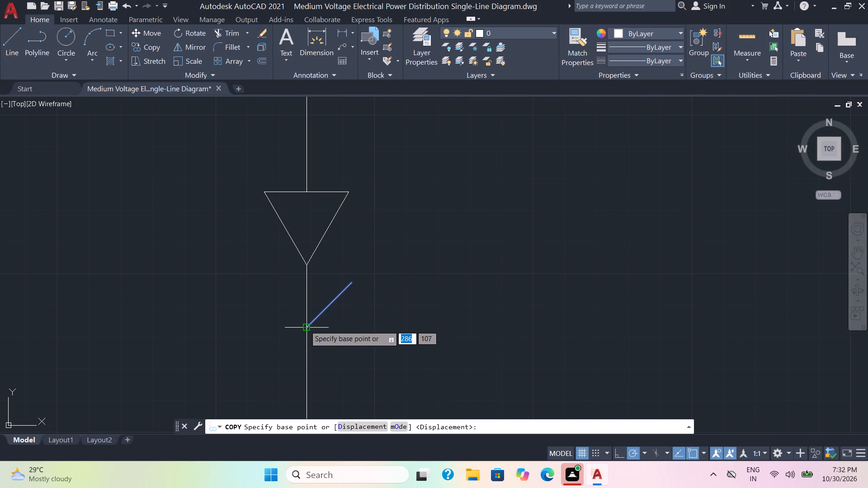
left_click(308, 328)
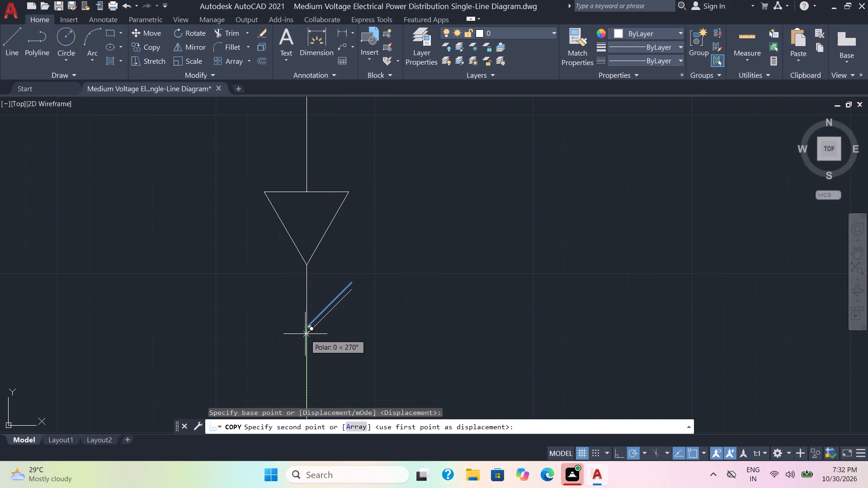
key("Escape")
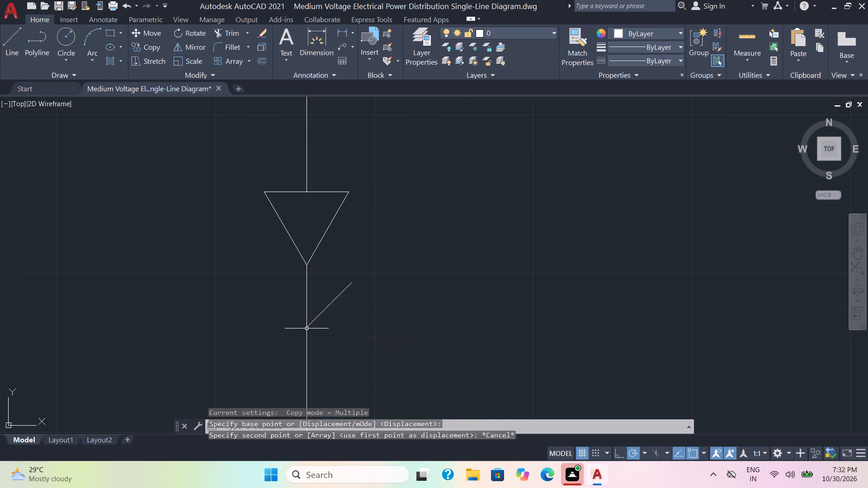
Mirror the short 45° line about the vertical feeder conductor, keeping the original, to form a V.
left_click(341, 333)
left_click(328, 272)
left_click(179, 45)
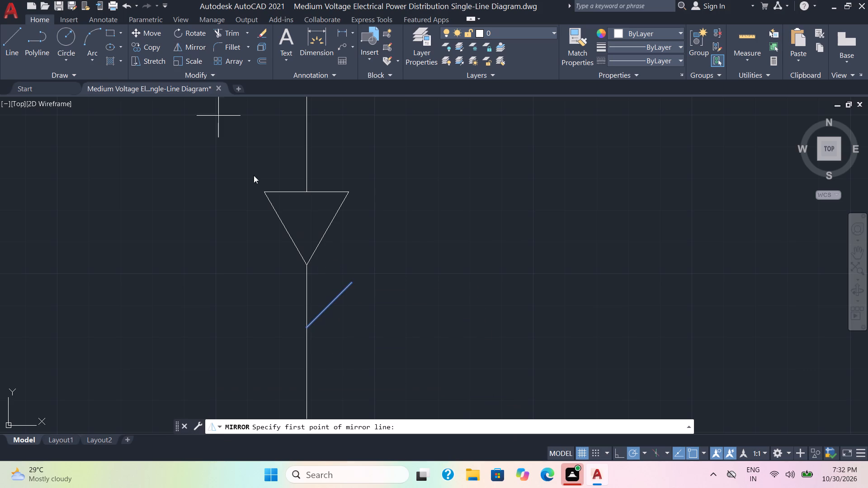
left_click(305, 328)
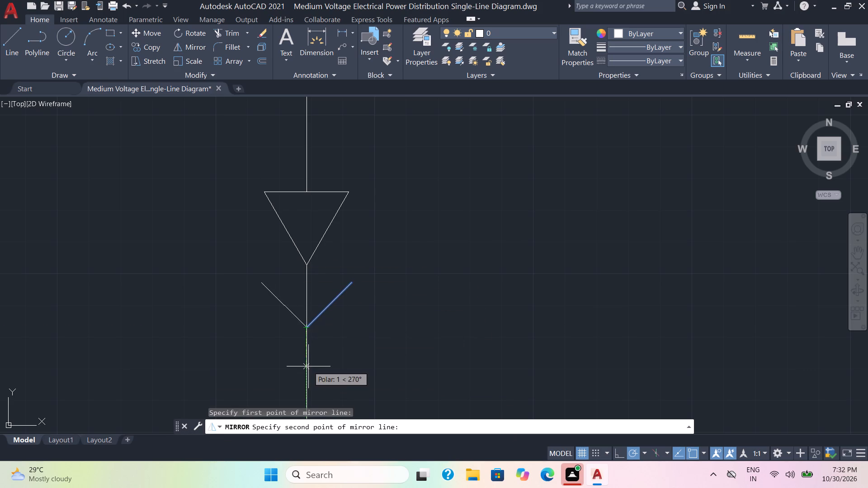
left_click(308, 366)
left_click_drag(335, 405, 307, 366)
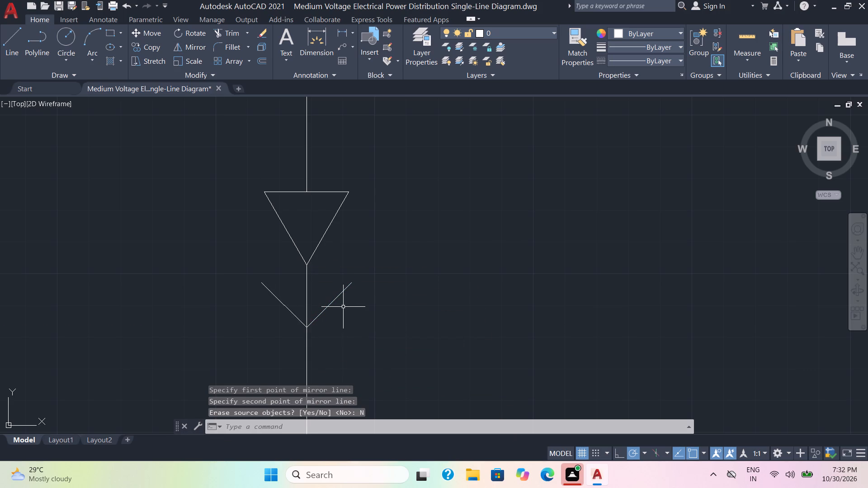
Mirror both V lines about a horizontal axis through their meeting point, keeping the originals, to form a cross on the feeder.
middle_click_drag(341, 306, 361, 226)
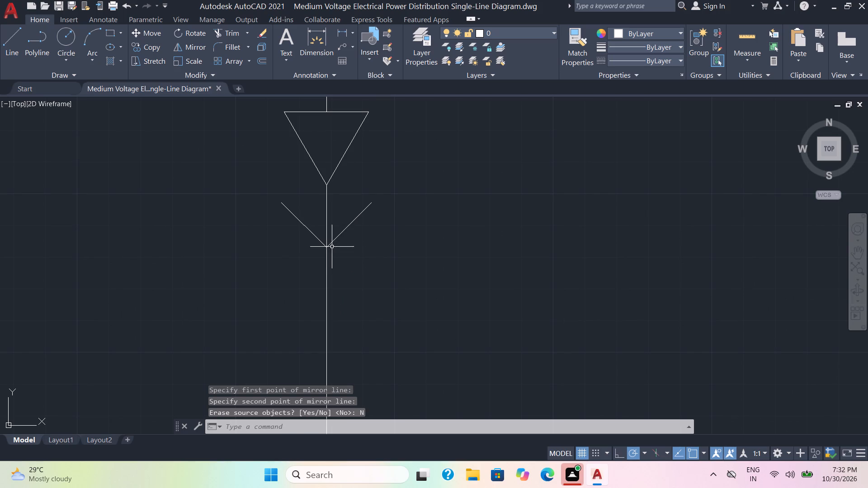
left_click(374, 237)
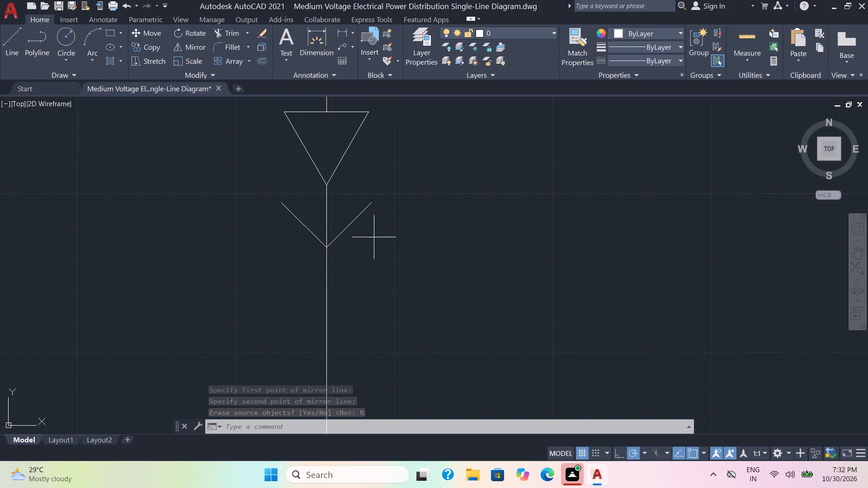
left_click(350, 203)
left_click(308, 242)
left_click(292, 199)
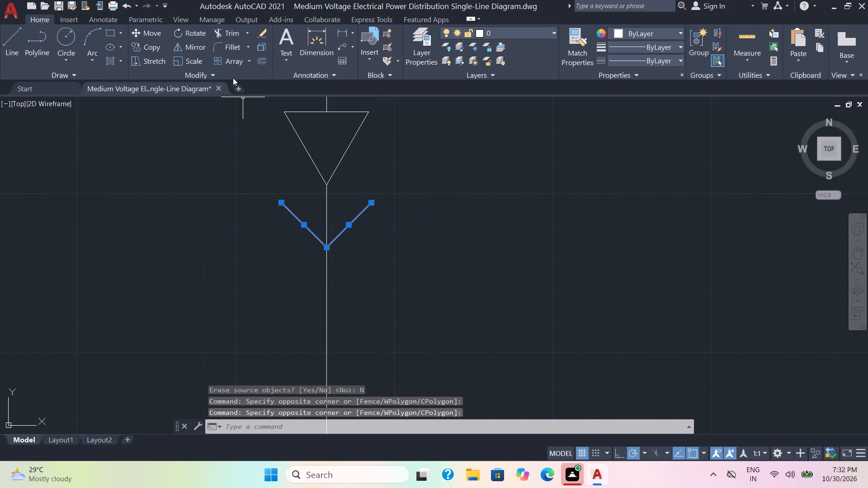
left_click(189, 48)
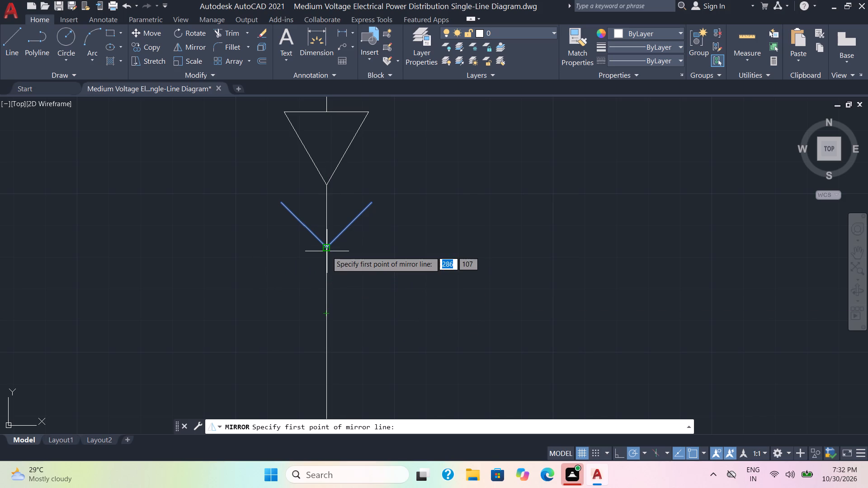
left_click(283, 248)
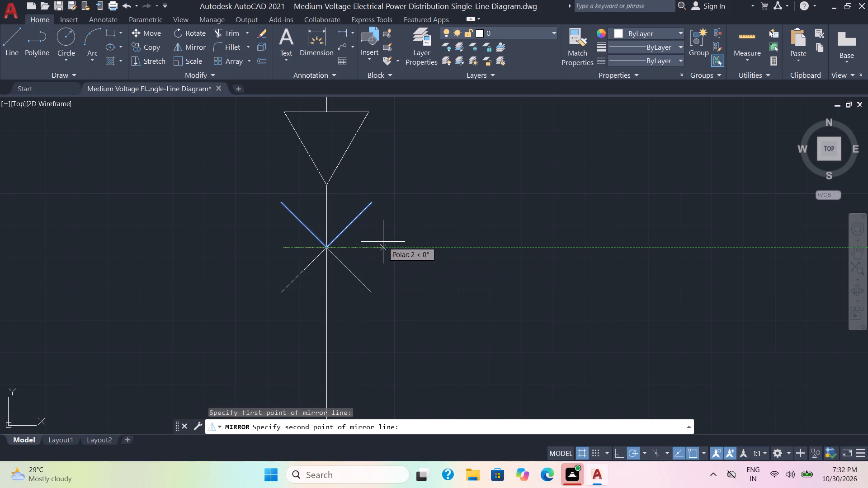
left_click(383, 242)
left_click_drag(406, 281, 383, 241)
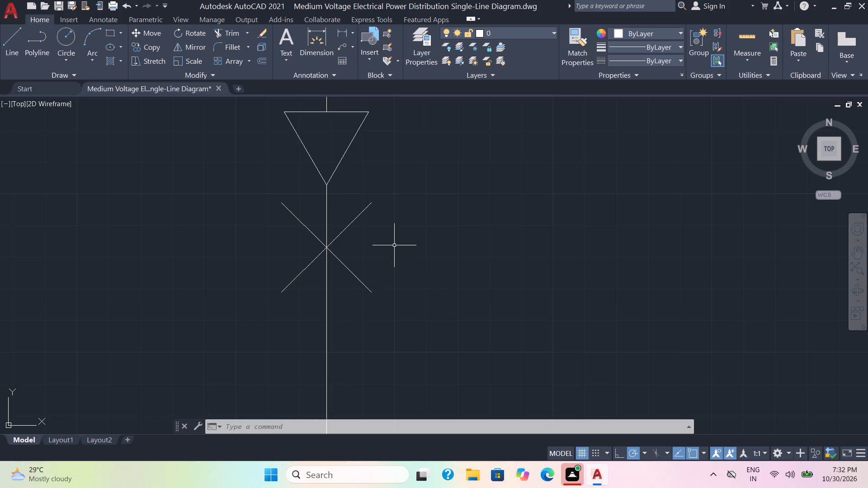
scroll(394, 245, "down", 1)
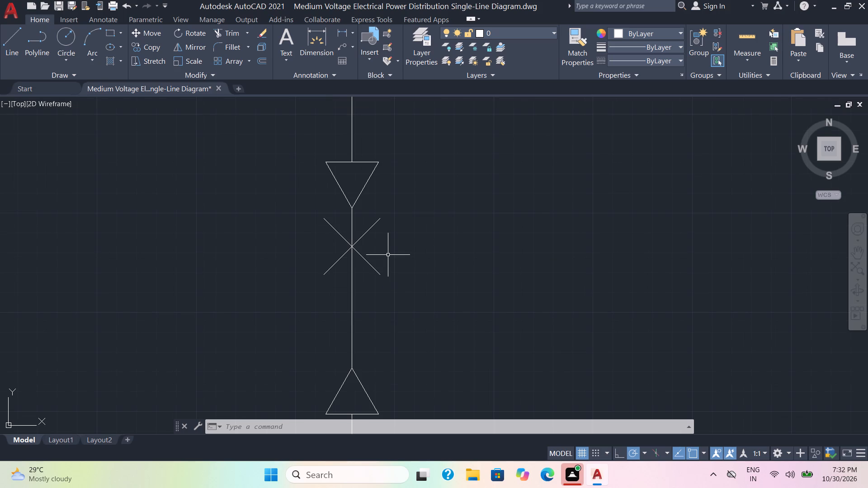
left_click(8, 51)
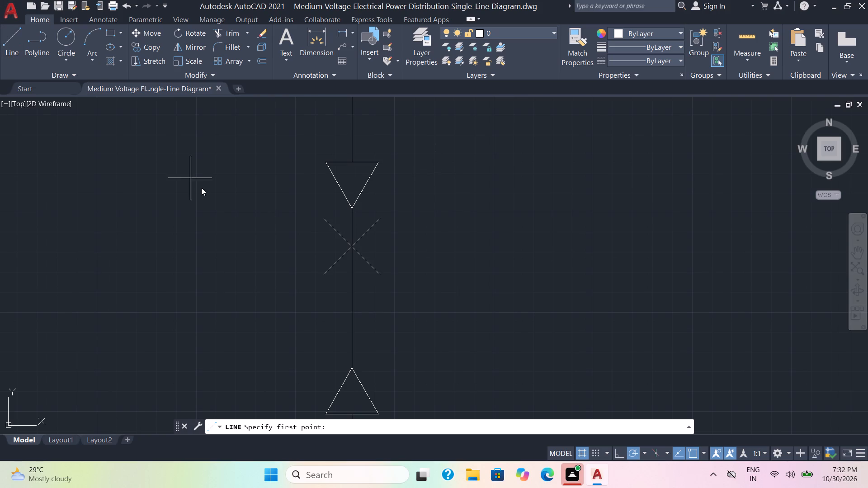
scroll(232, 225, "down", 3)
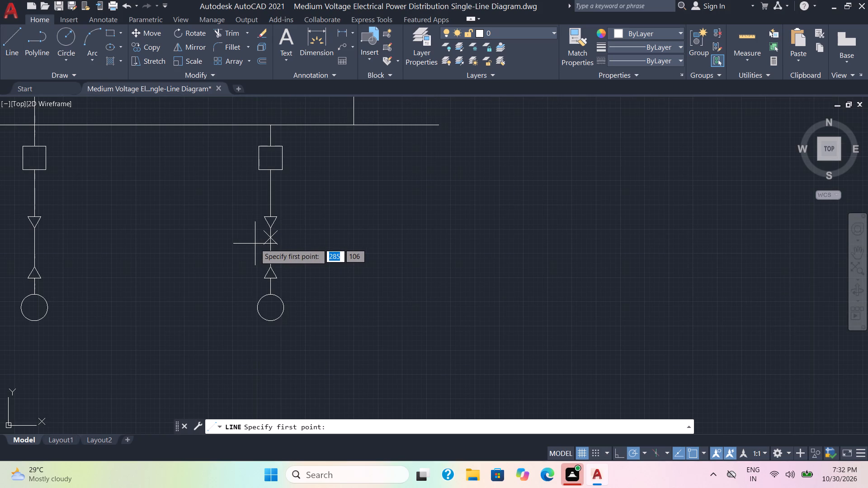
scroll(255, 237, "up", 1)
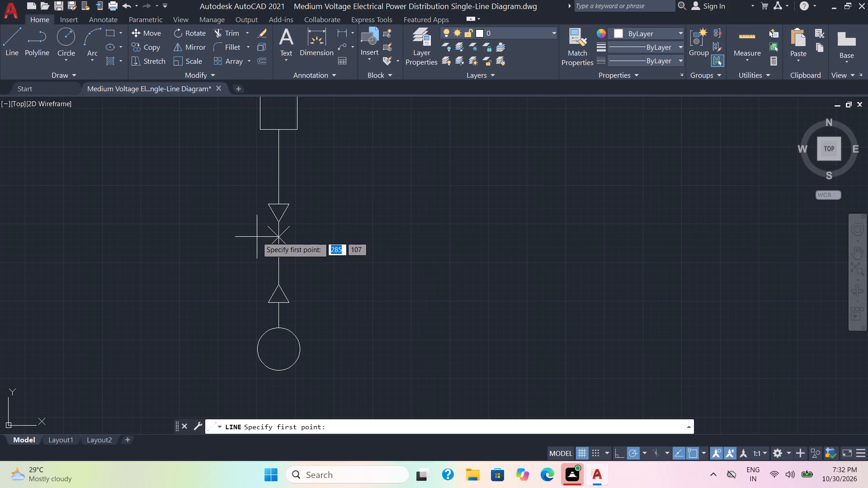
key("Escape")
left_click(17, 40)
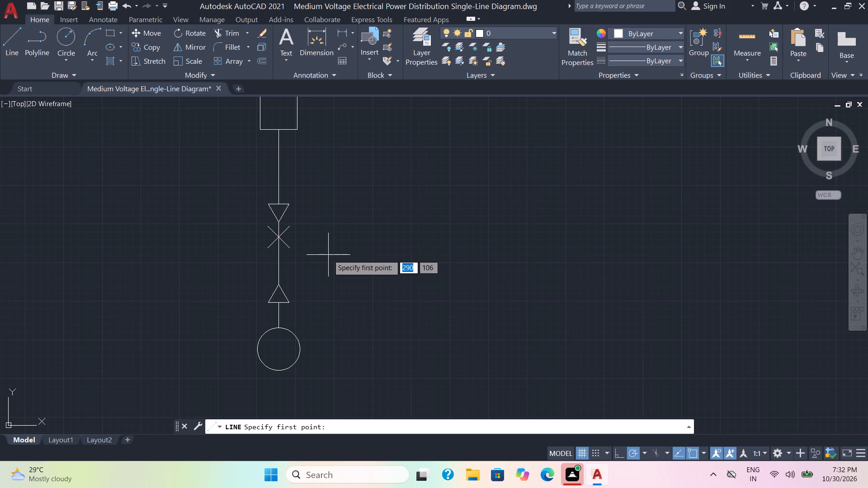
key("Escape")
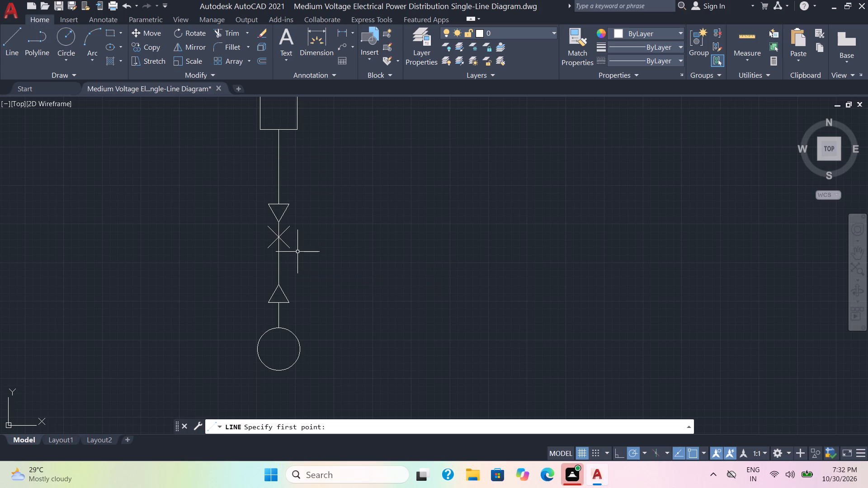
Scale the four lines of the cross on the right-hand feeder down about their centre to slightly under half size.
left_click(297, 252)
left_click(284, 227)
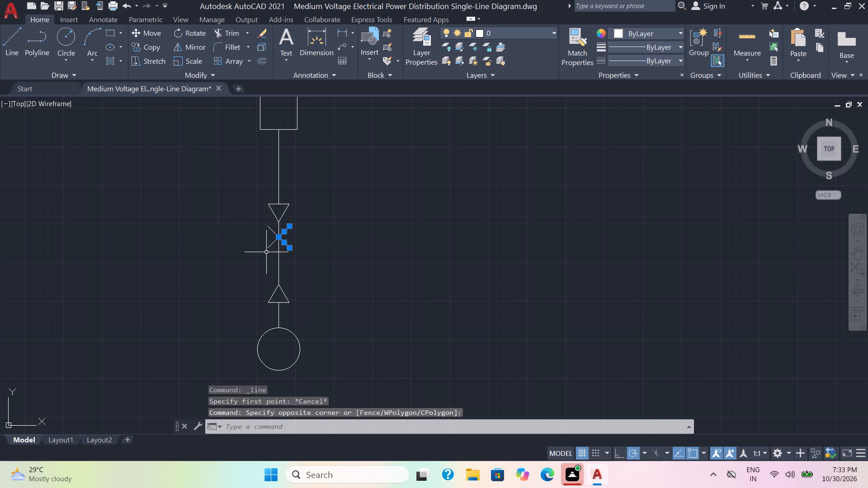
left_click(272, 255)
left_click(266, 225)
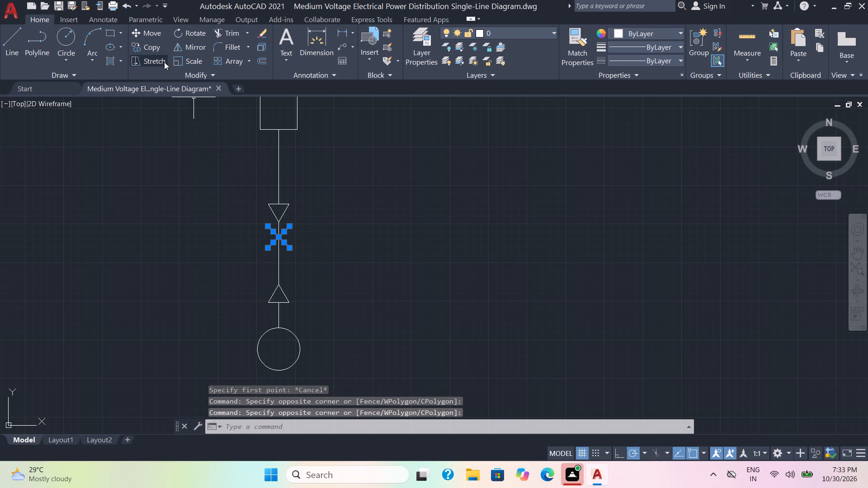
left_click(177, 59)
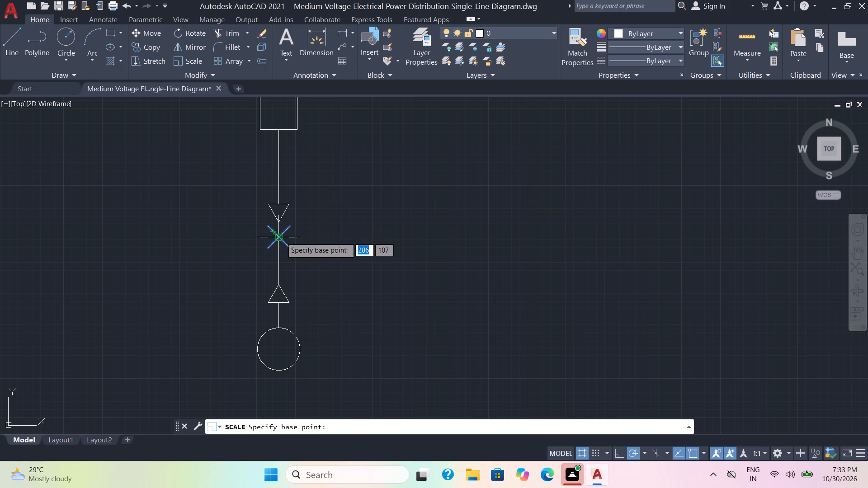
left_click(281, 237)
scroll(285, 242, "up", 2)
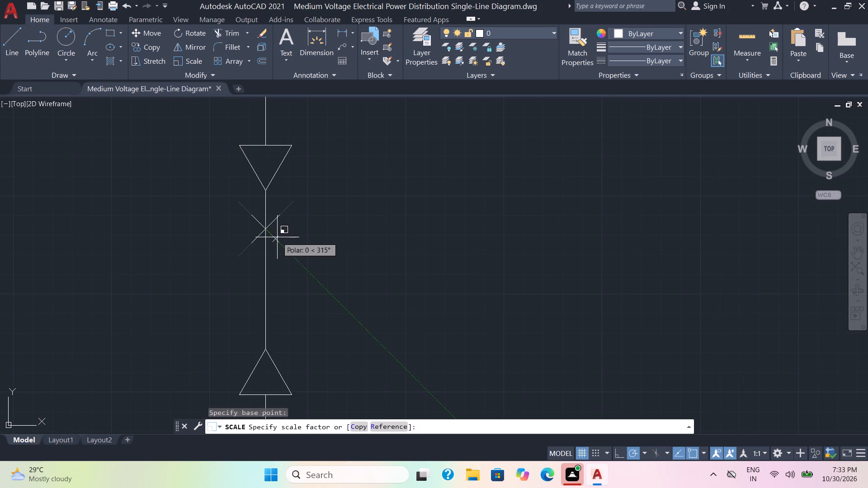
left_click(277, 233)
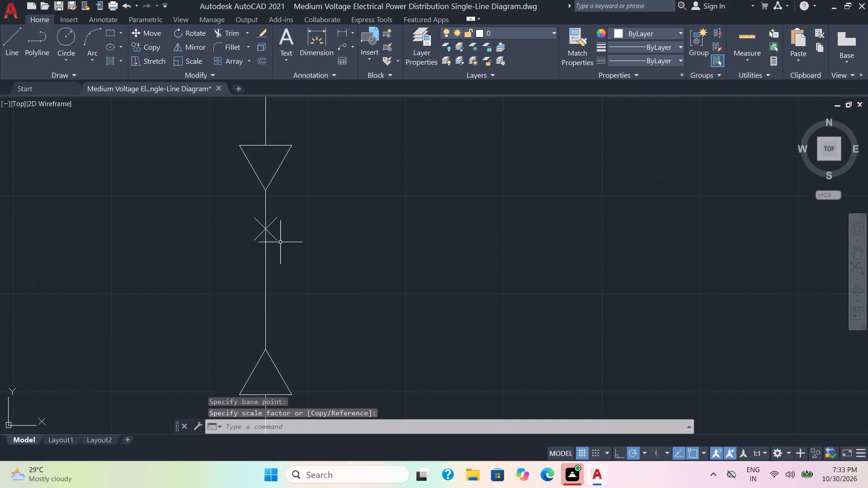
Move the reduced cross straight up along the feeder conductor, closer to the downward triangle's tip.
left_click(278, 249)
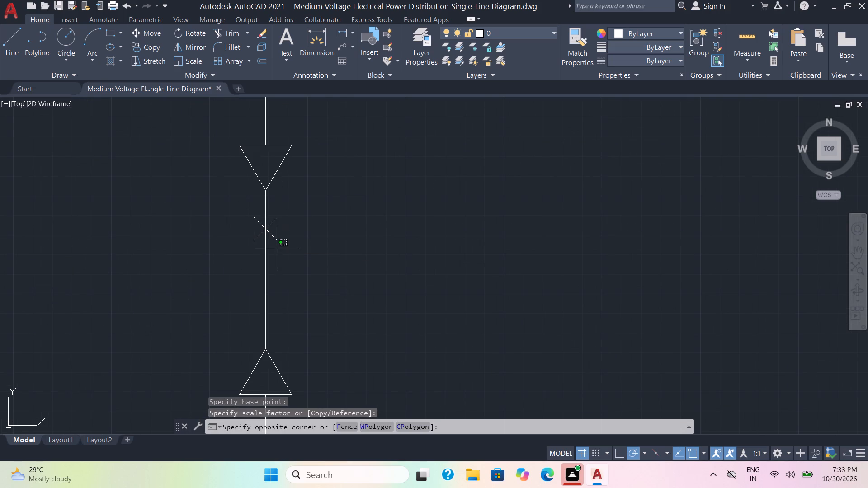
left_click(274, 218)
left_click(259, 243)
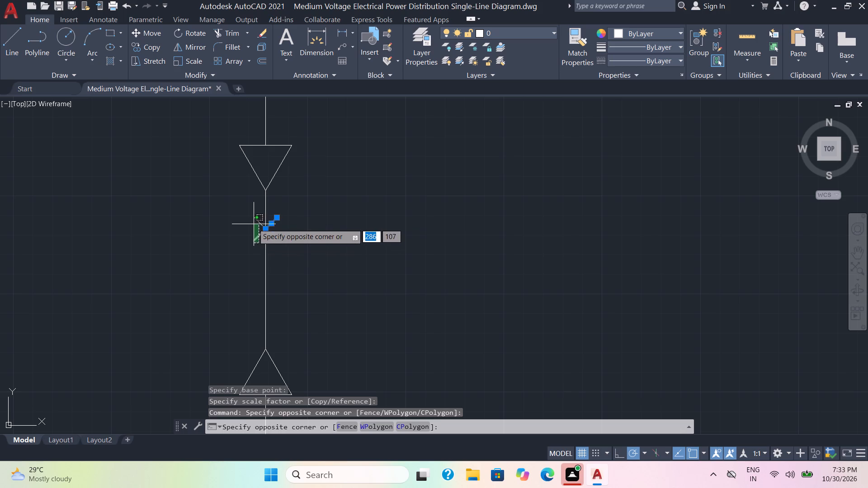
left_click(253, 217)
left_click(153, 34)
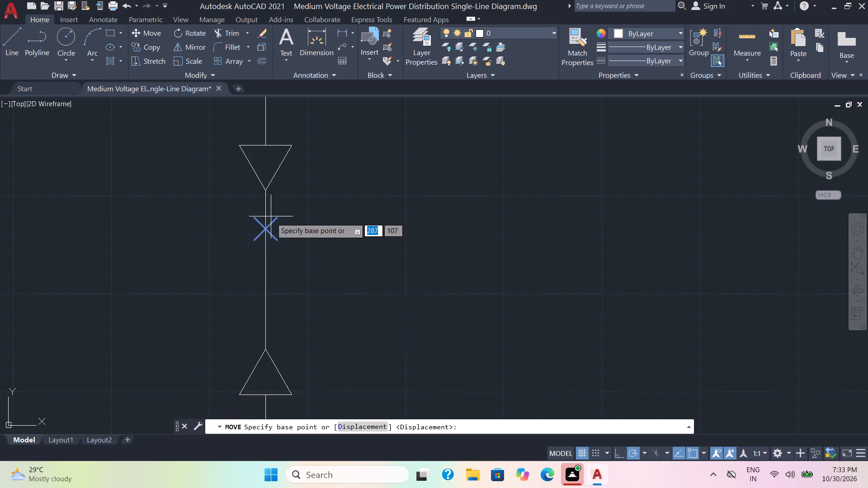
left_click(267, 230)
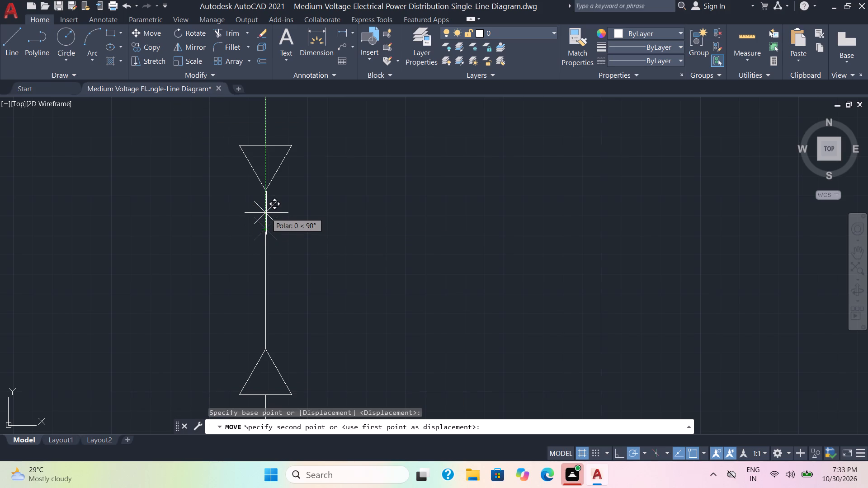
left_click(266, 213)
Draw a three-segment zigzag from the midpoint of the cross's upper-left arm, running down-left, down-right and down-left, with segments about 3 to 5 units long.
left_click(13, 47)
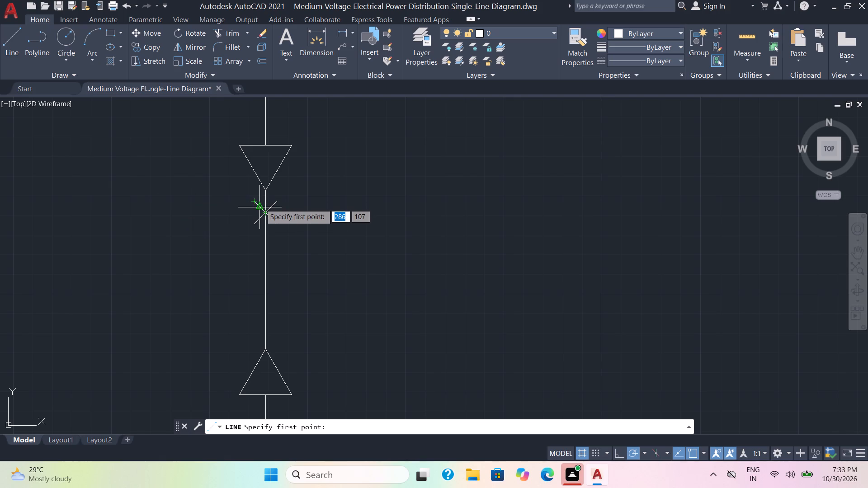
scroll(260, 204, "up", 3)
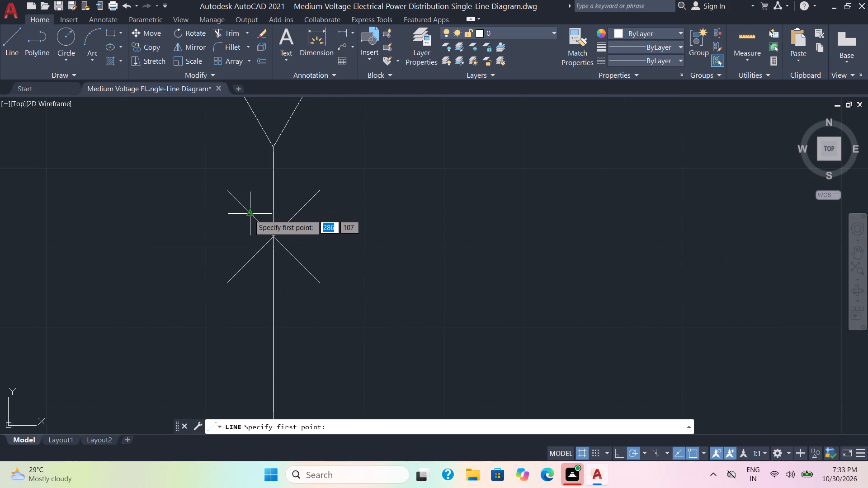
left_click(249, 215)
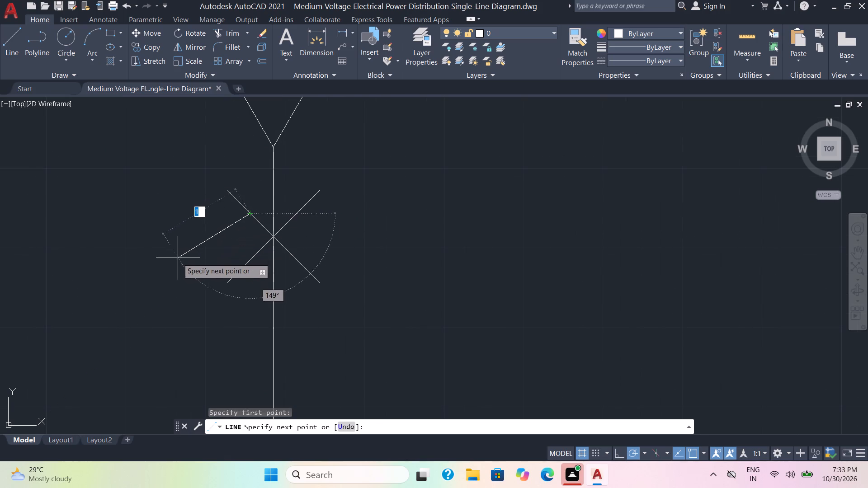
scroll(175, 260, "down", 6)
middle_click_drag(165, 270, 432, 226)
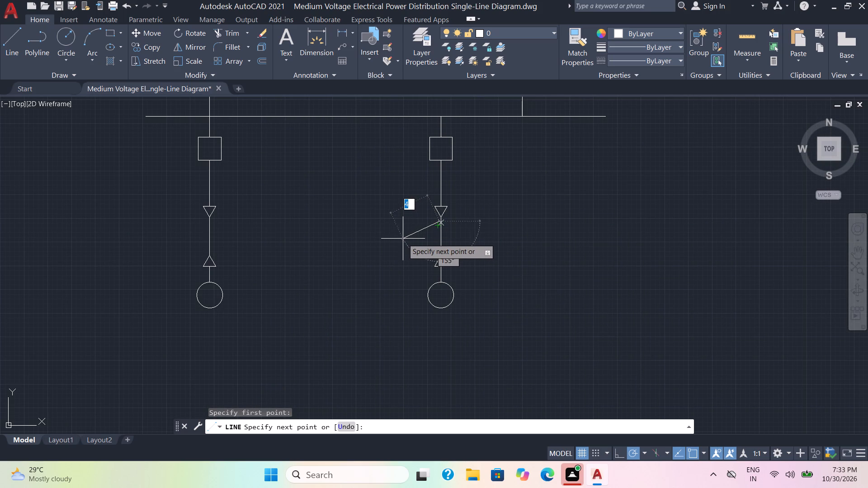
left_click(402, 239)
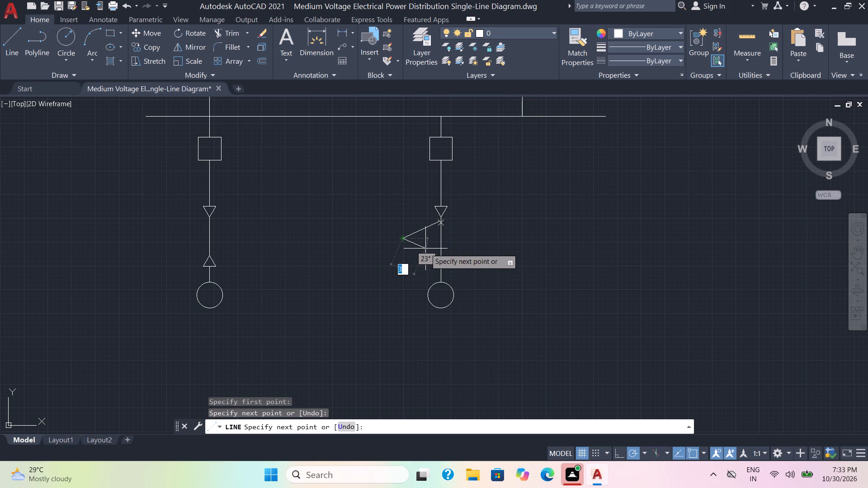
scroll(425, 249, "up", 1)
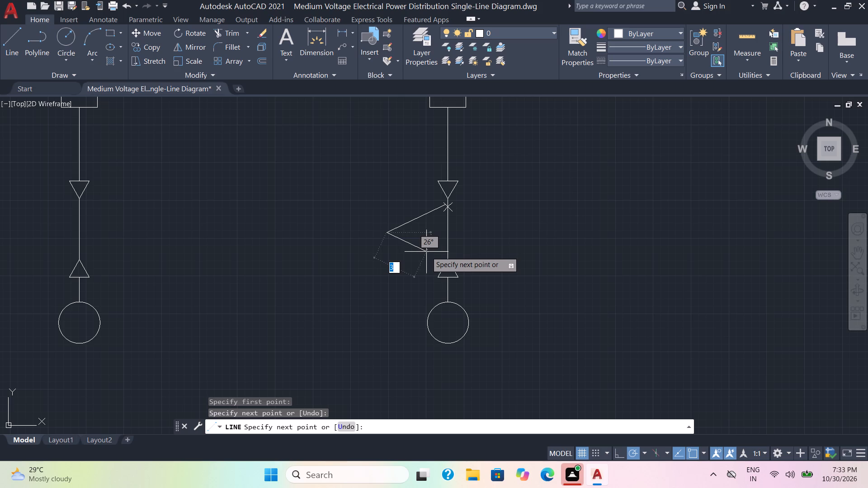
left_click(426, 251)
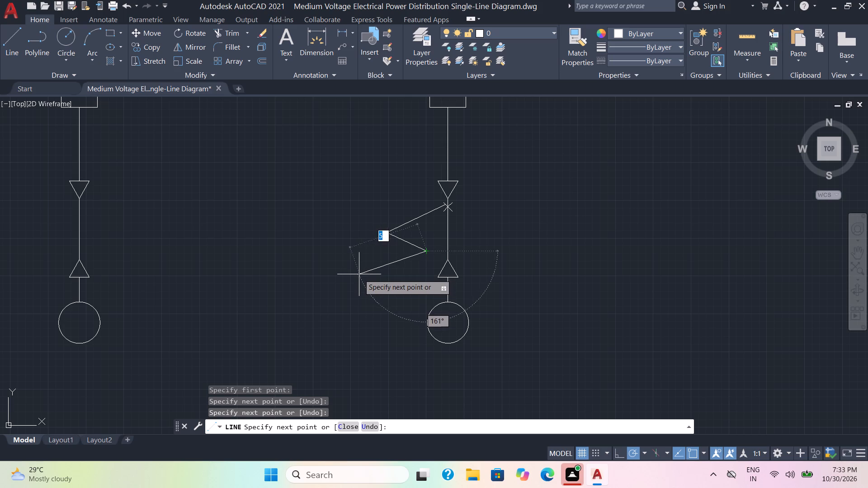
left_click(359, 274)
key("Escape")
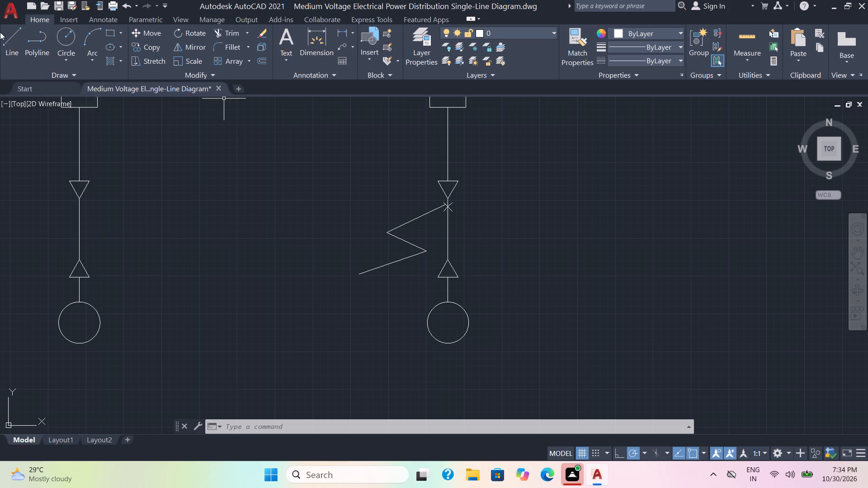
Copy the upward triangle on the right-hand feeder by its apex to the lower-left end of the zigzag line.
left_click(457, 282)
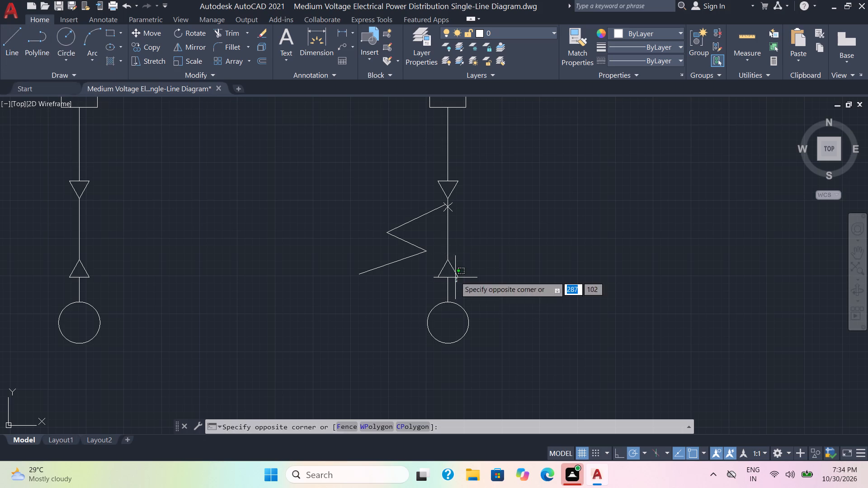
left_click(454, 270)
left_click(151, 48)
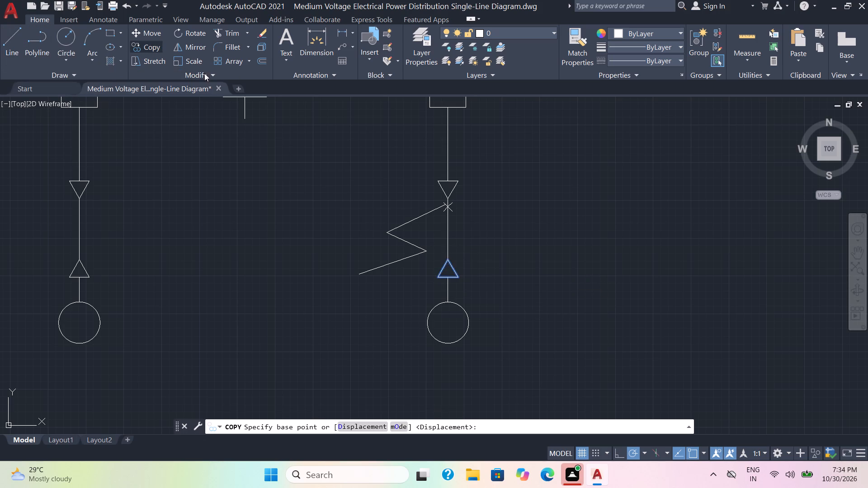
left_click(449, 261)
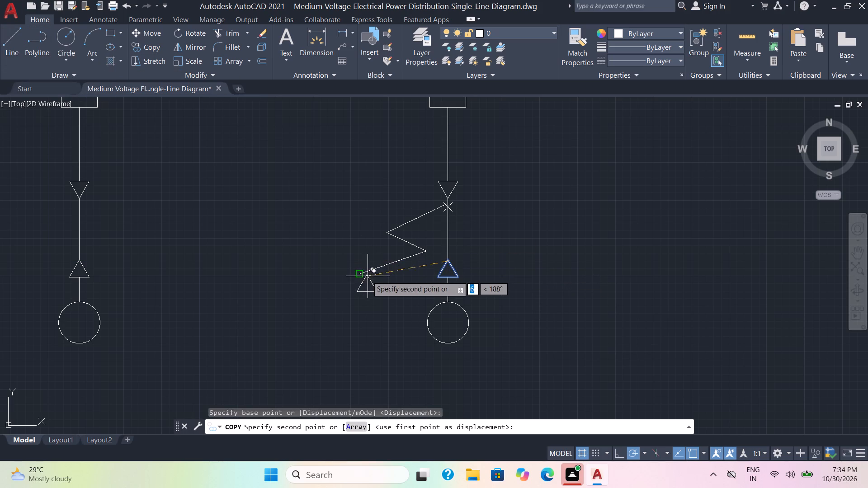
left_click(357, 274)
key("Escape")
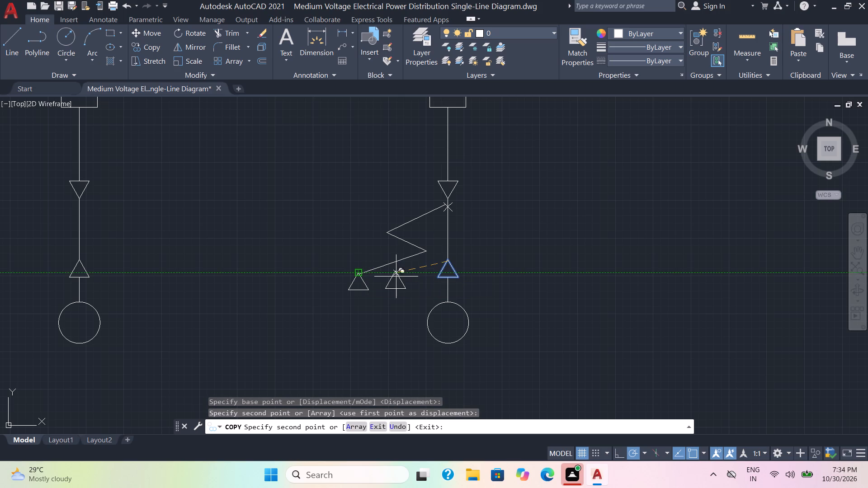
Rotate the copied triangle clockwise about its apex so that it opens leftward, away from the zigzag's last segment.
left_click(383, 305)
left_click(346, 285)
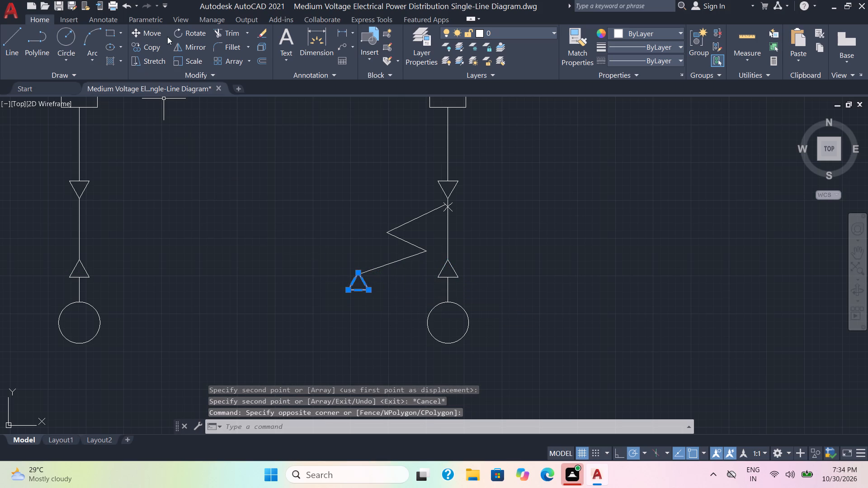
left_click(183, 29)
scroll(359, 277, "up", 3)
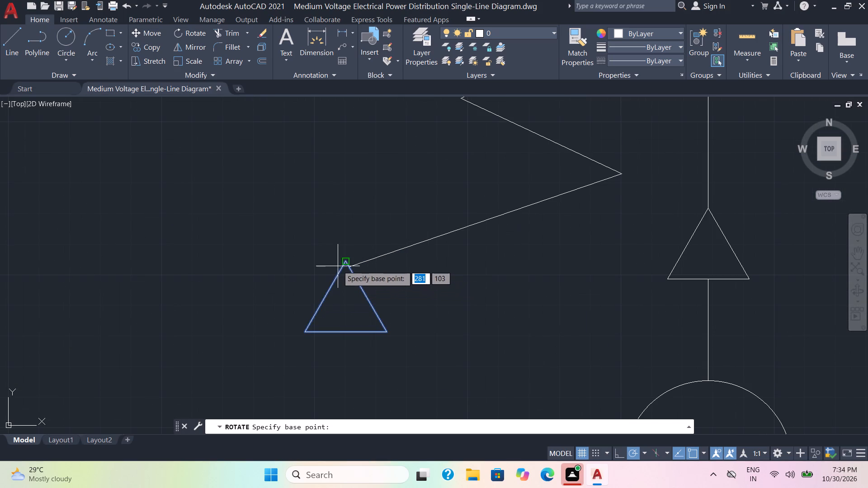
left_click(345, 262)
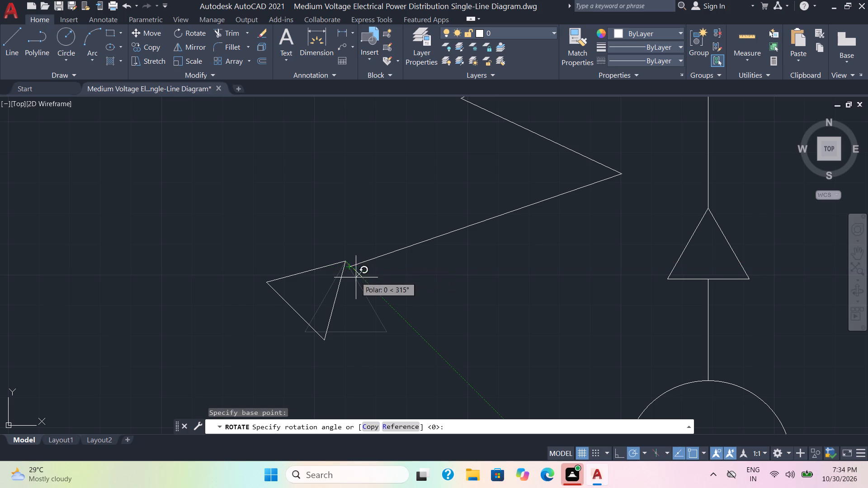
left_click(360, 315)
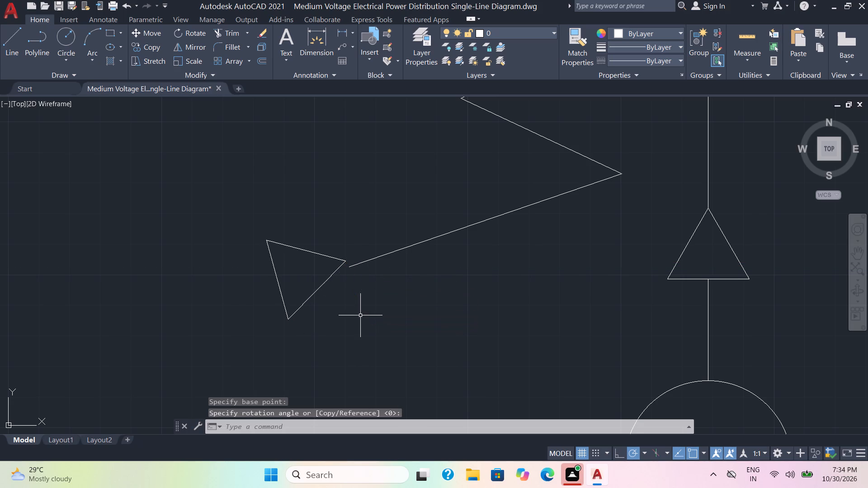
Move the rotated triangle by its apex onto the endpoint of the zigzag line.
left_click(348, 323)
left_click(221, 269)
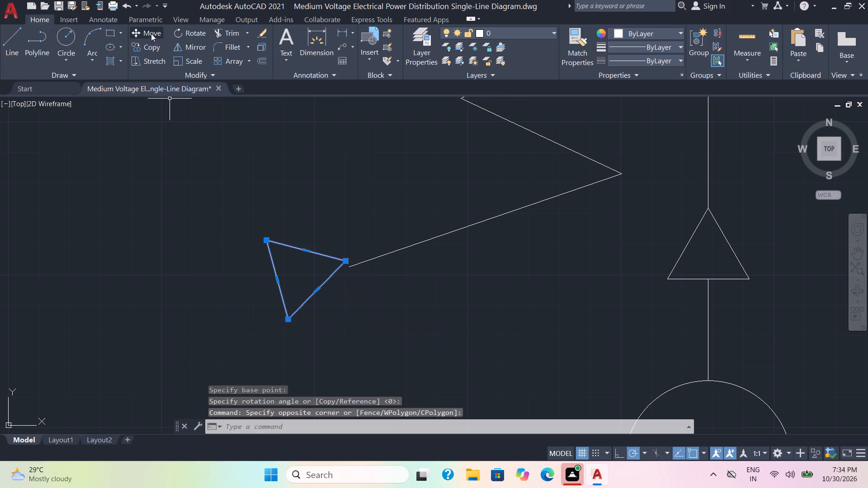
left_click(151, 33)
left_click(345, 261)
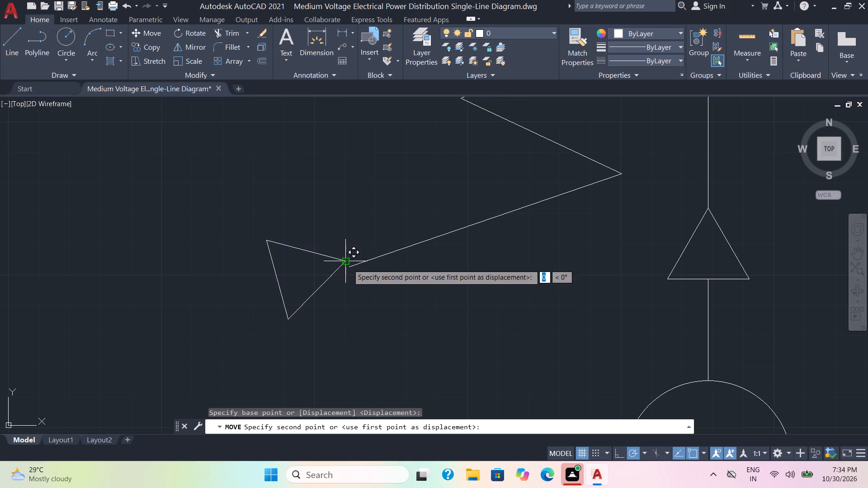
scroll(349, 268, "up", 3)
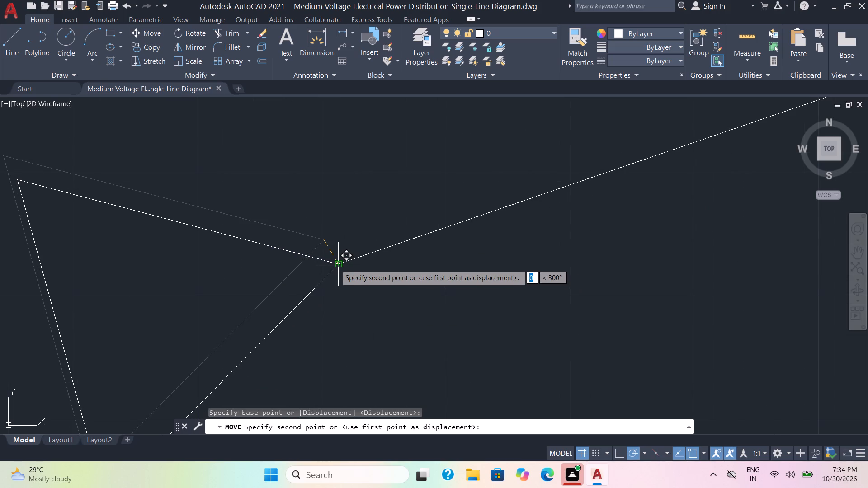
left_click(335, 265)
scroll(390, 284, "down", 5)
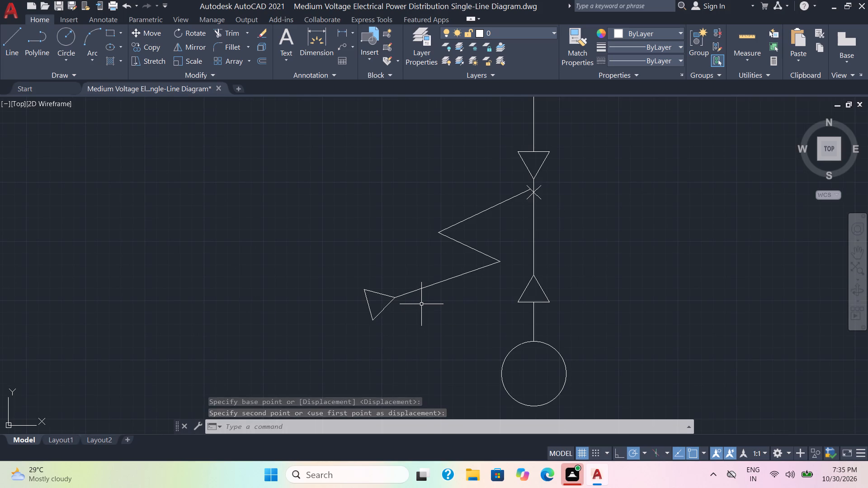
Copy the four-line ground symbol below the transformer's coil, by its top line's midpoint, to just below the triangle at the zigzag's lower end.
scroll(422, 303, "down", 2)
scroll(301, 288, "down", 3)
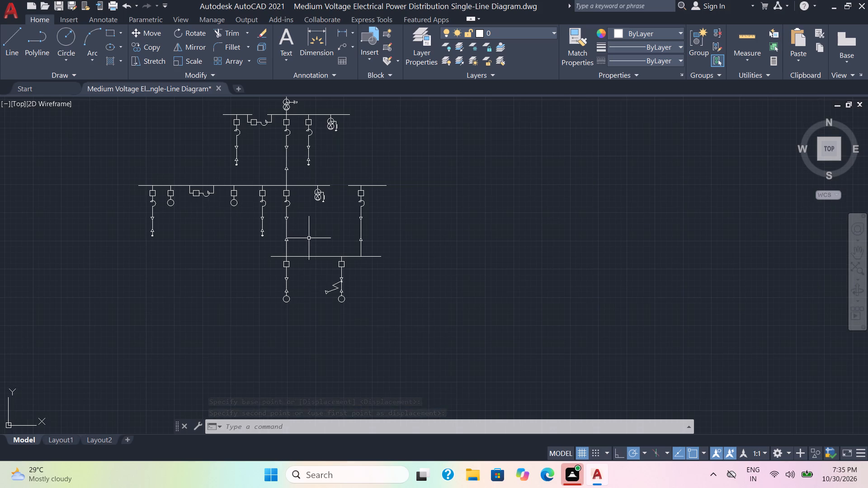
scroll(313, 221, "up", 4)
scroll(315, 216, "down", 3)
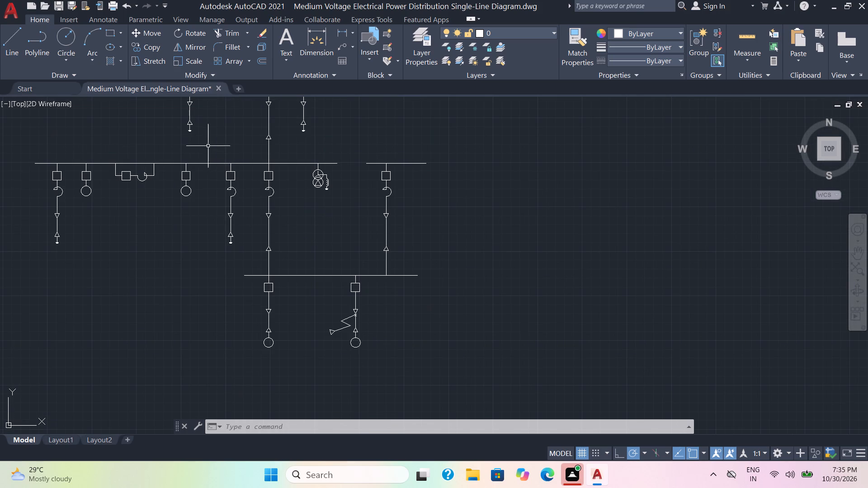
scroll(342, 215, "up", 3)
middle_click_drag(327, 184, 348, 271)
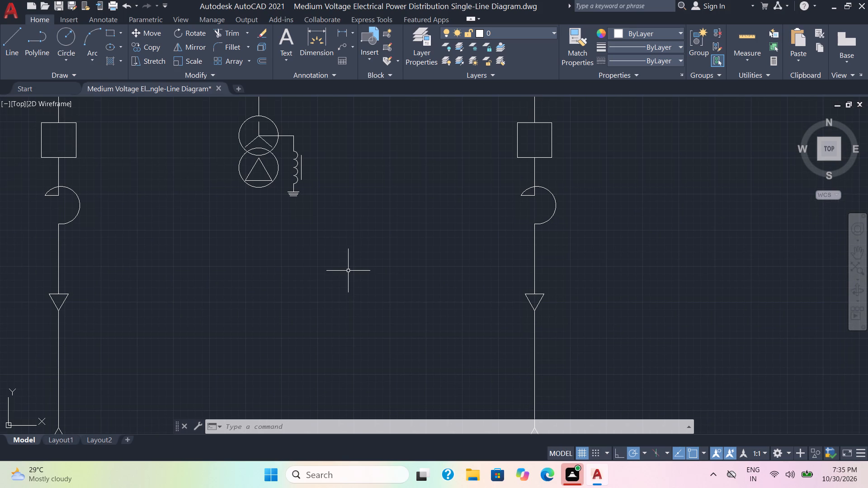
scroll(307, 239, "up", 1)
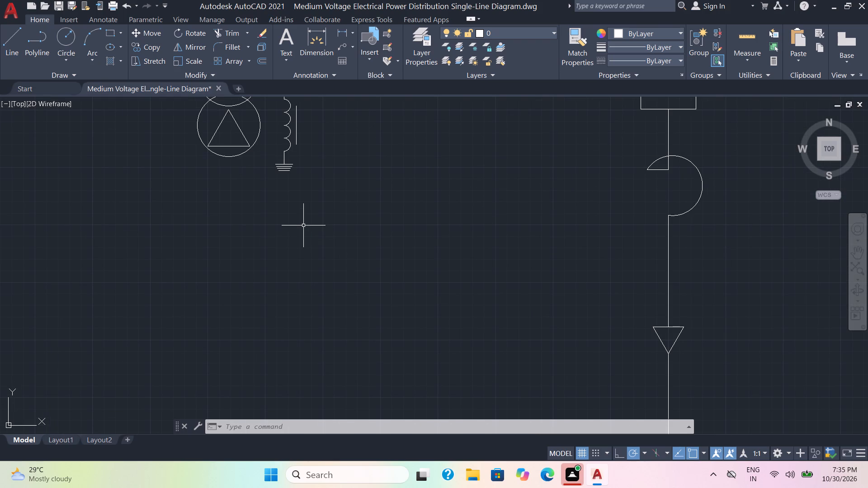
scroll(303, 225, "up", 1)
middle_click_drag(303, 225, 333, 289)
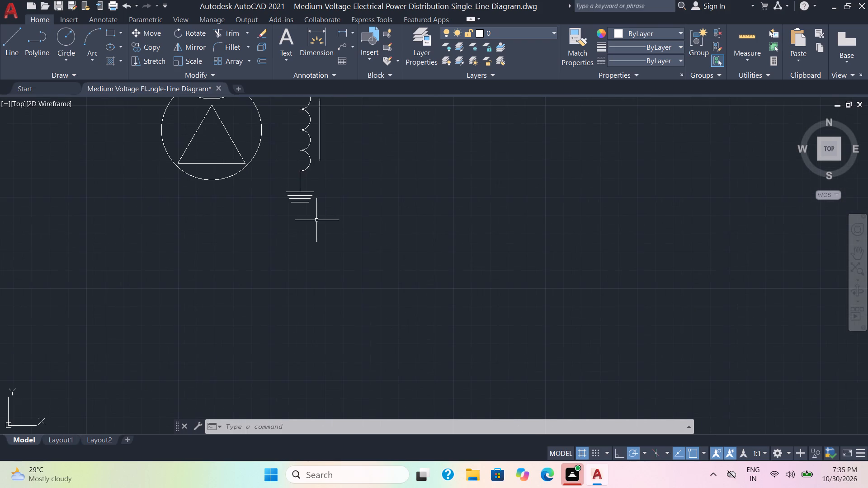
left_click(324, 220)
left_click(307, 189)
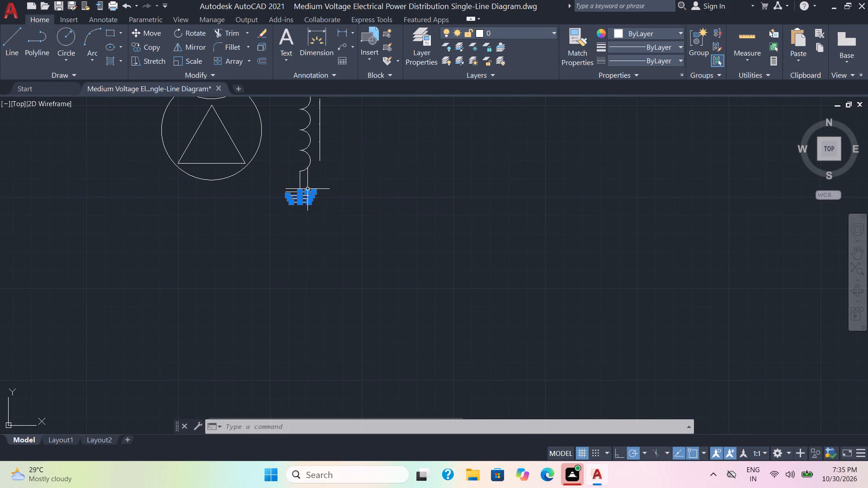
scroll(293, 215, "up", 4)
middle_click_drag(290, 174, 296, 195)
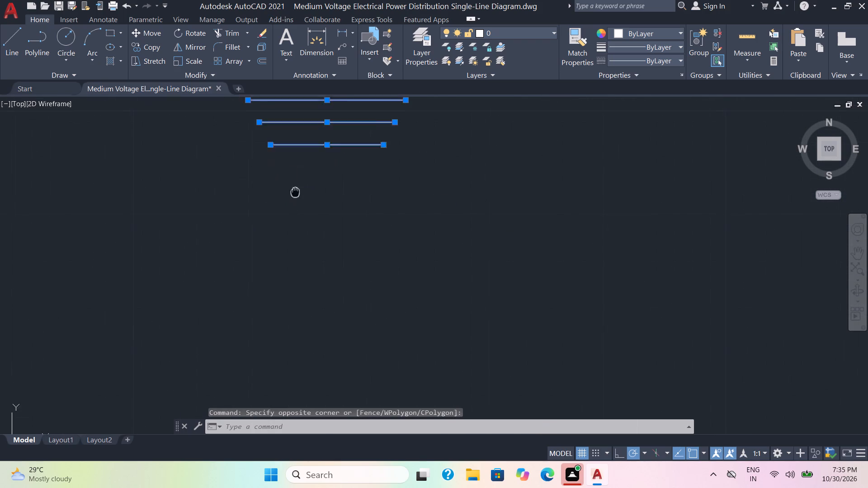
middle_click_drag(296, 195, 318, 344)
left_click(316, 251)
left_click(275, 221)
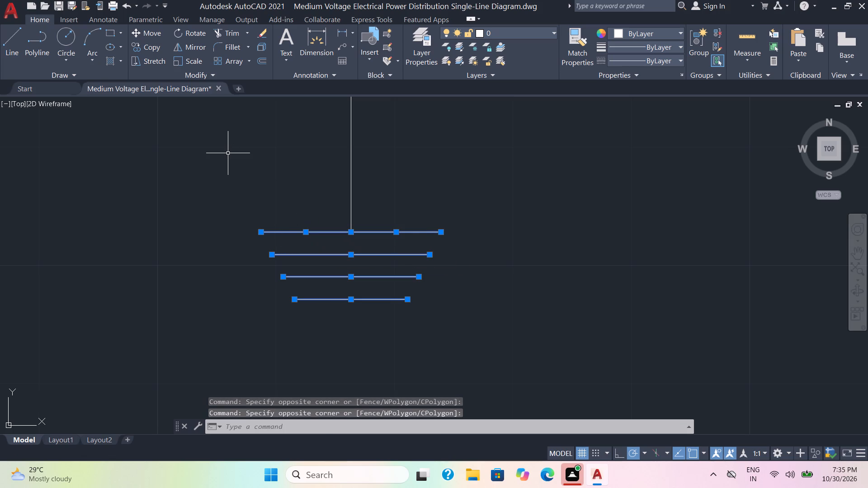
left_click(149, 53)
left_click(349, 233)
scroll(445, 310, "down", 5)
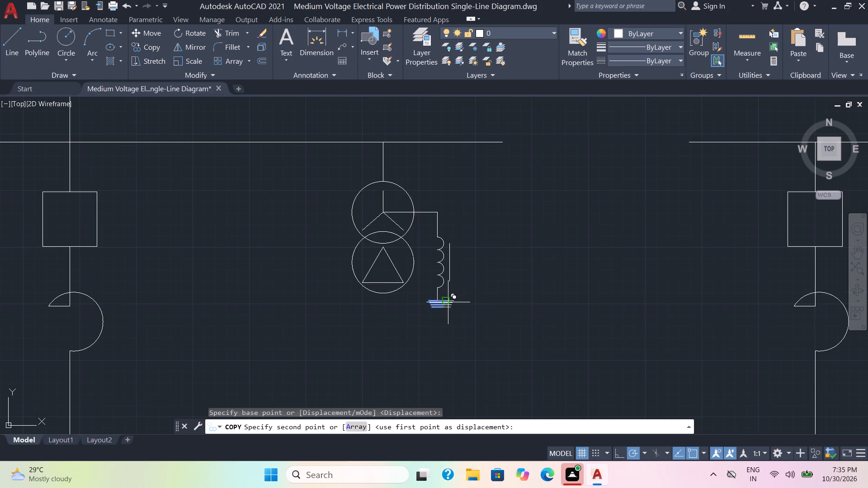
scroll(526, 338, "down", 2)
middle_click_drag(526, 338, 422, 126)
middle_click_drag(472, 314, 472, 315)
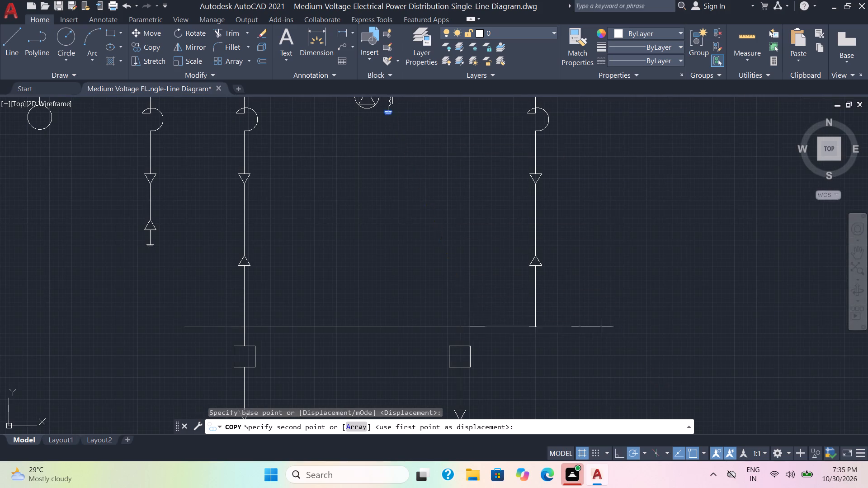
middle_click_drag(472, 315, 476, 136)
scroll(413, 339, "up", 3)
middle_click_drag(350, 219, 351, 219)
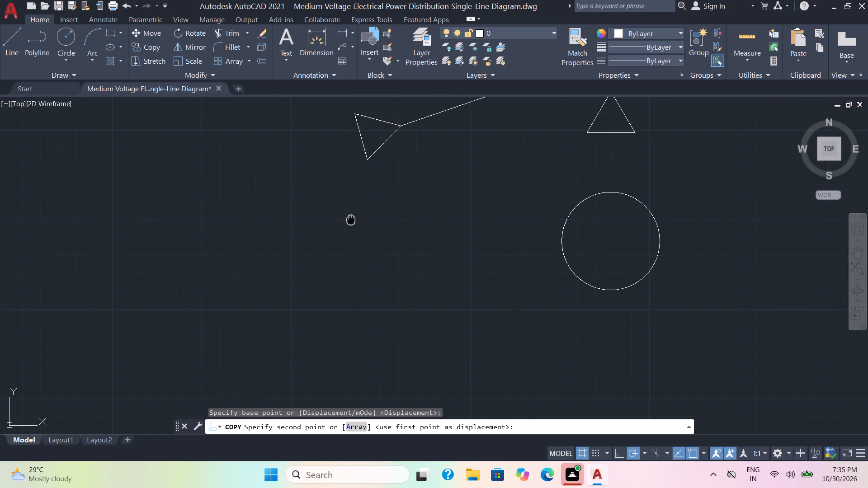
middle_click_drag(351, 219, 359, 275)
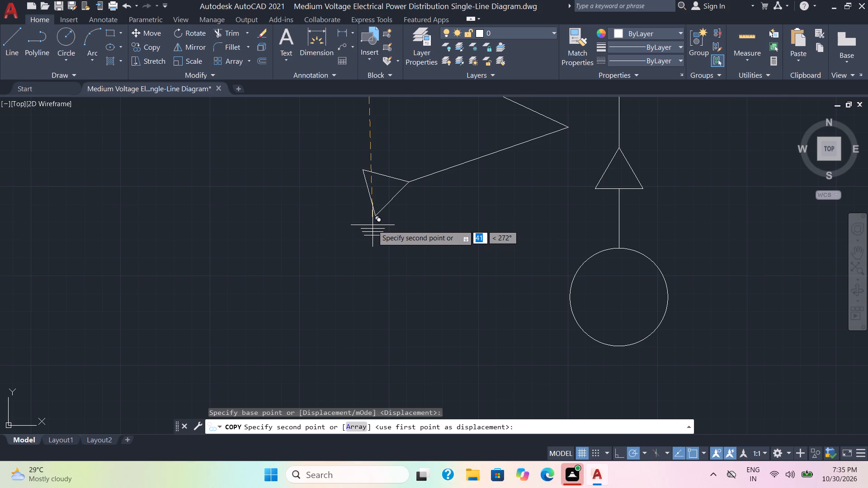
left_click(379, 230)
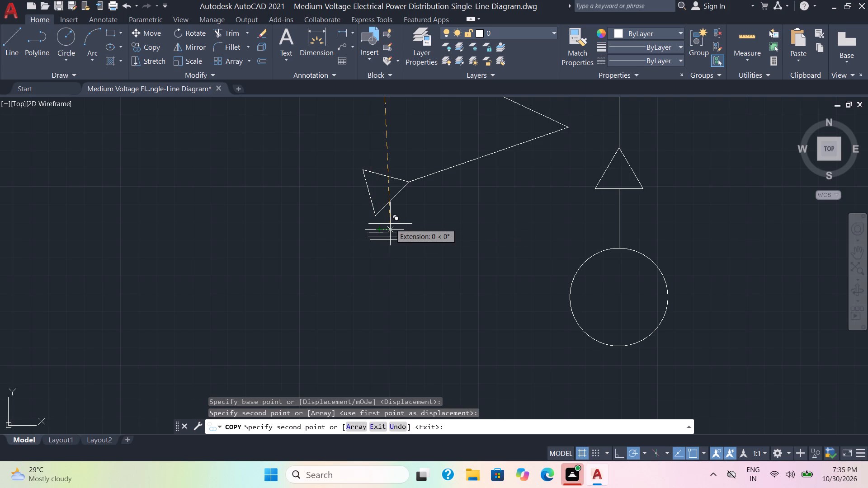
key("Escape")
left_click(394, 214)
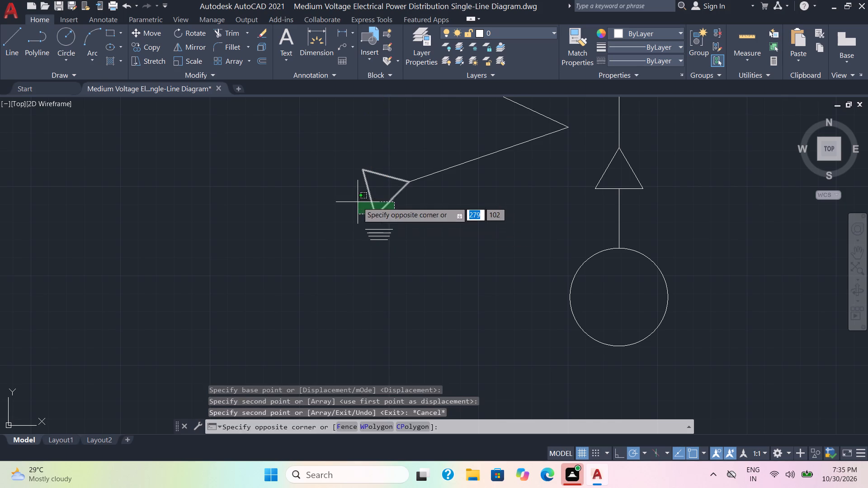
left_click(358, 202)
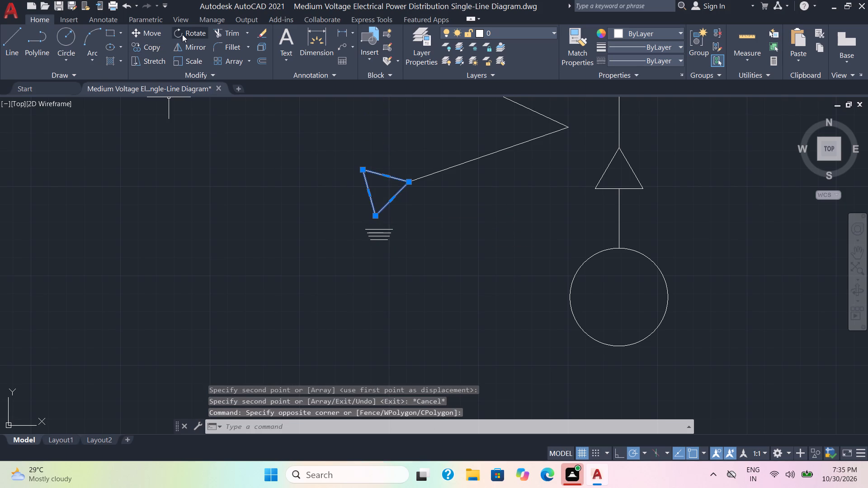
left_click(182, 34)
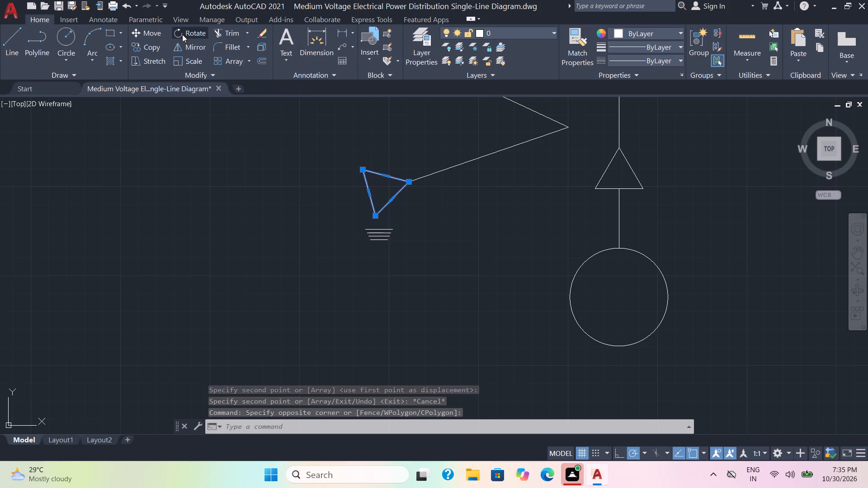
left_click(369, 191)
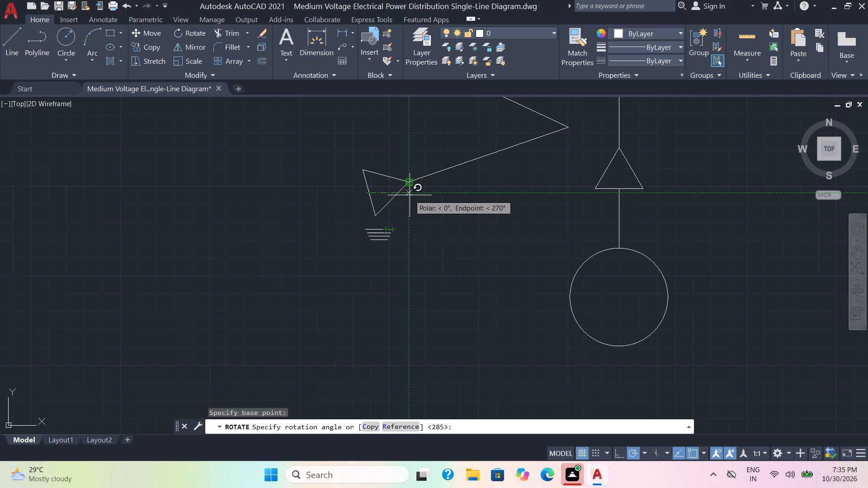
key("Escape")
Rotate the triangle at the zigzag's end about its upper side's midpoint so that it points upward with a nearly horizontal base.
left_click(400, 209)
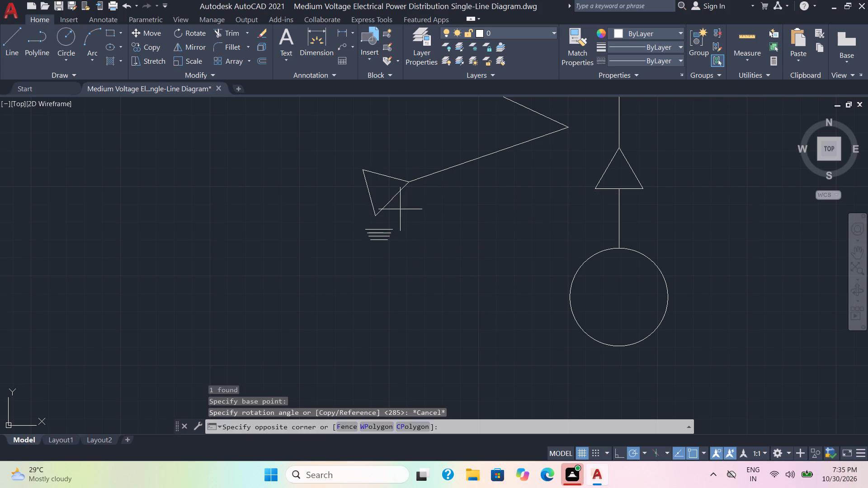
left_click(325, 188)
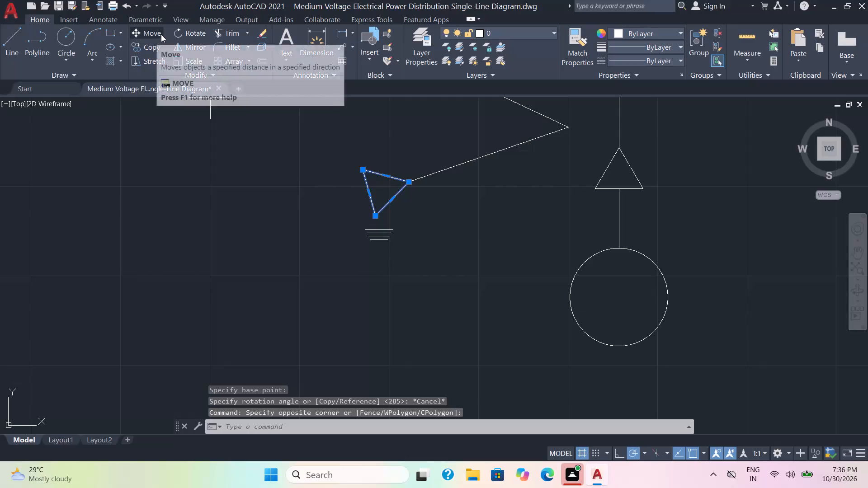
left_click(195, 33)
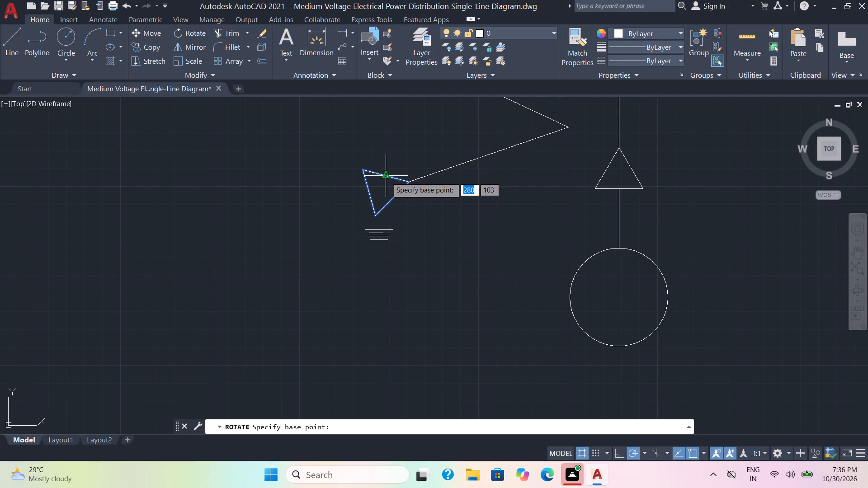
left_click(388, 177)
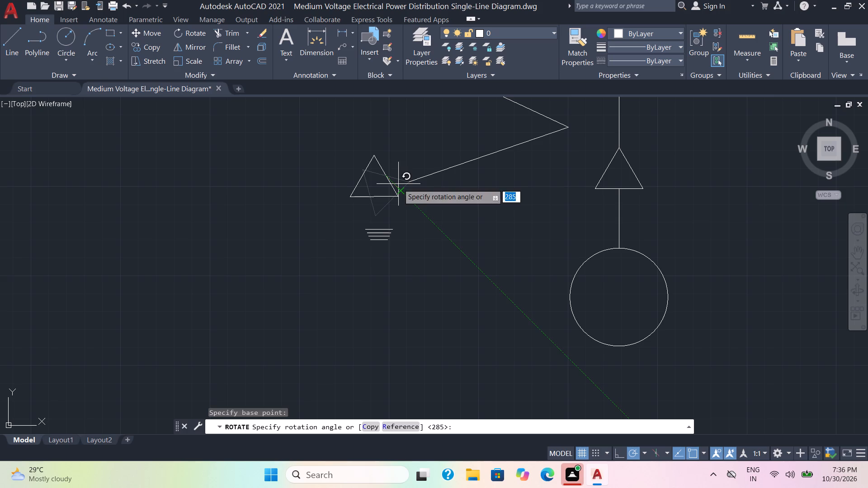
left_click(397, 184)
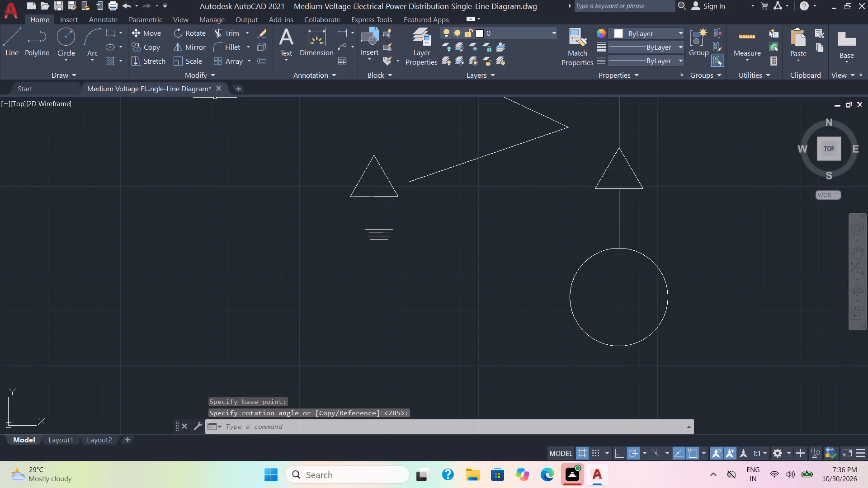
Move the upright triangle by the midpoint of its right side onto the lower-left endpoint of the zigzag line.
left_click(383, 206)
left_click(325, 181)
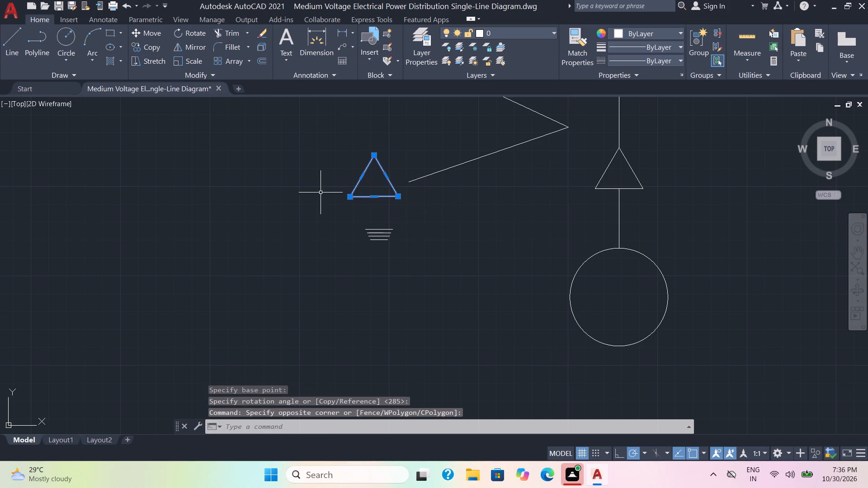
left_click(149, 31)
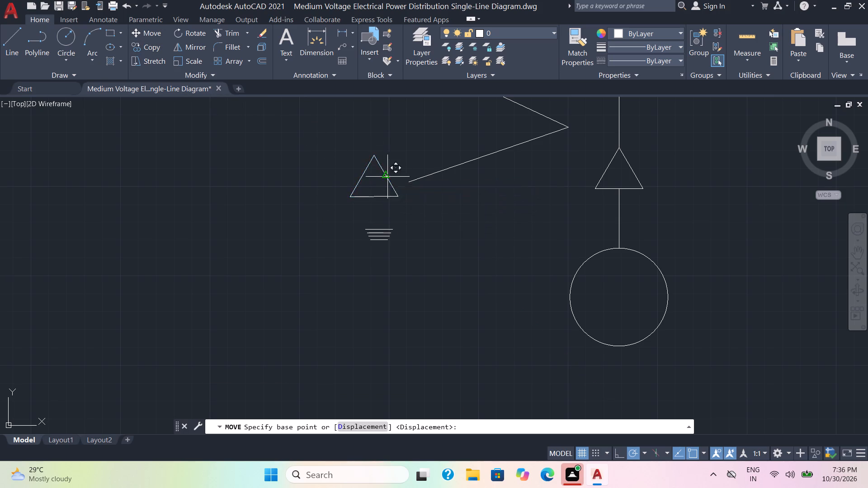
left_click(387, 177)
left_click(407, 182)
Move the copied ground symbol by its top line's midpoint to just below the triangle's lower-left corner.
left_click(412, 281)
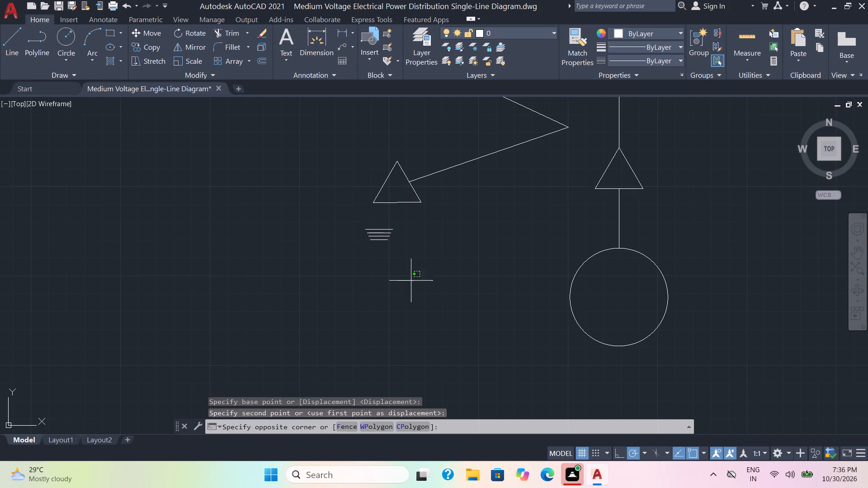
left_click(342, 216)
left_click(153, 33)
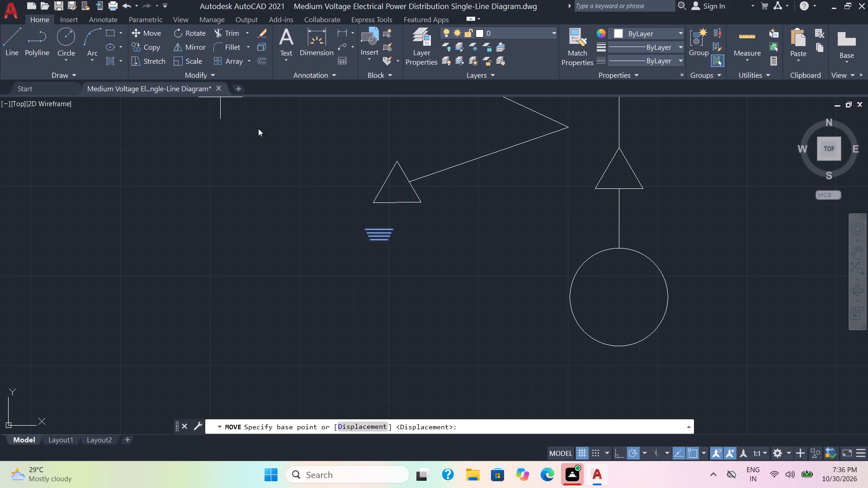
left_click(380, 230)
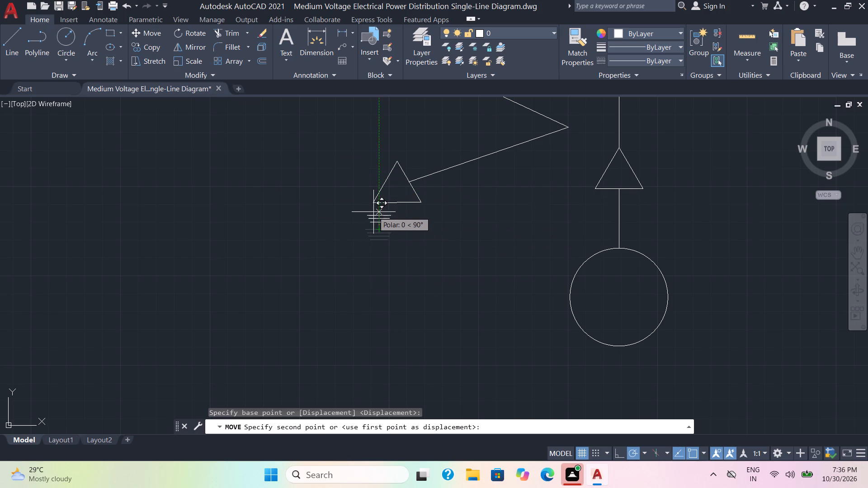
left_click(372, 213)
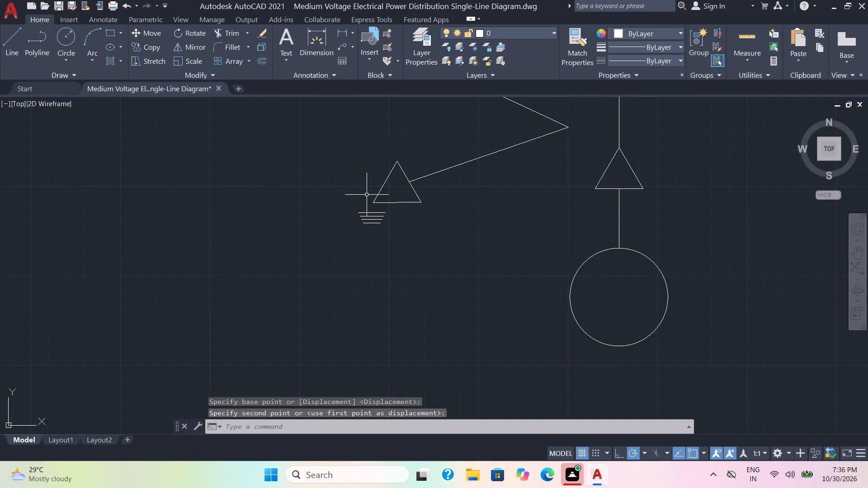
Scale the copied ground symbol up to roughly twice its size about the midpoint of its top line.
left_click(392, 244)
left_click(340, 208)
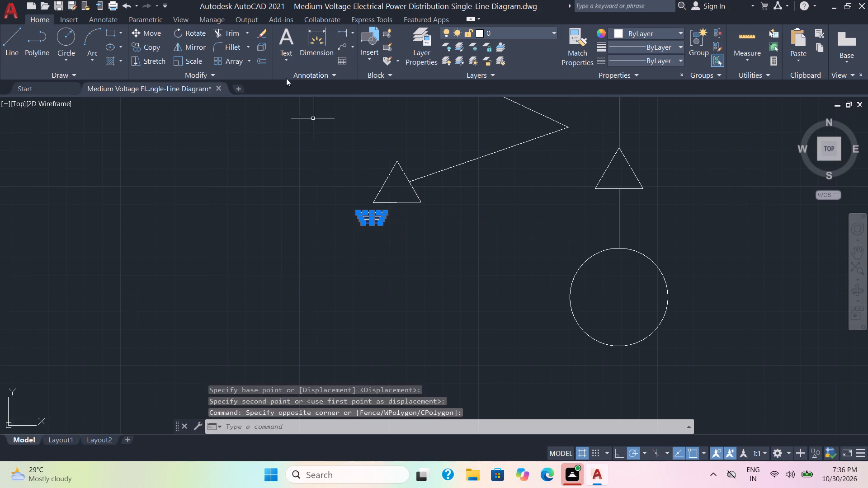
left_click(184, 61)
left_click(373, 210)
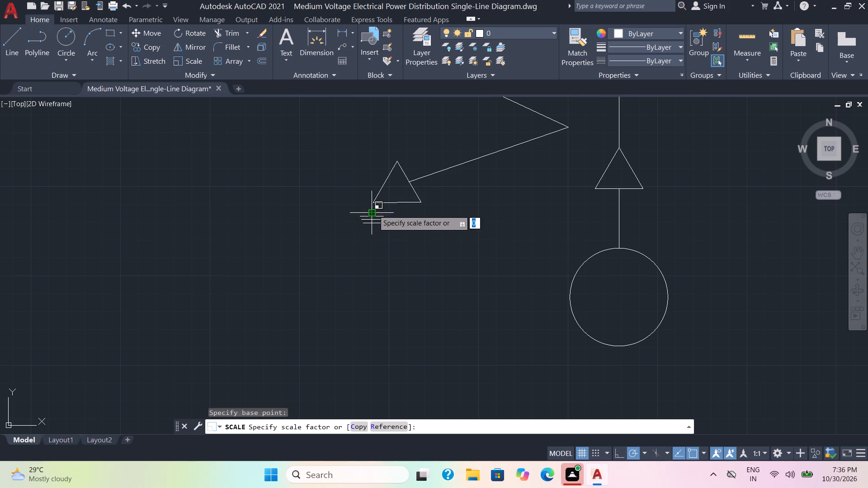
left_click(386, 238)
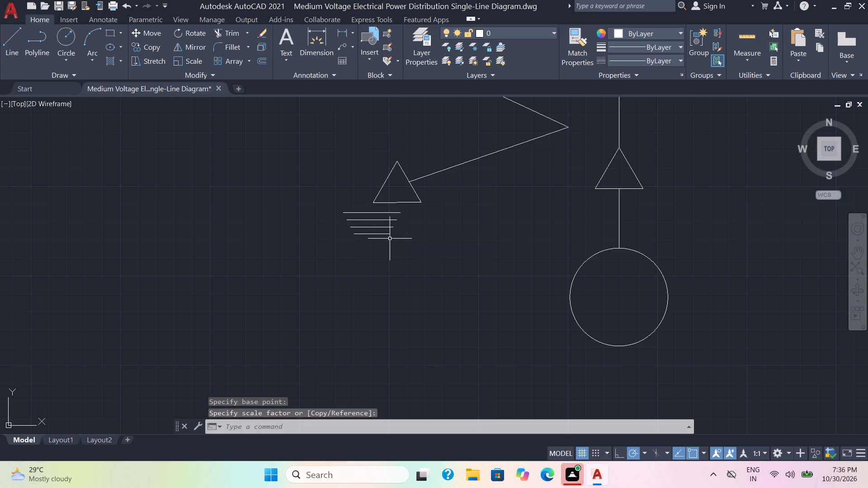
Save the drawing.
scroll(493, 248, "down", 3)
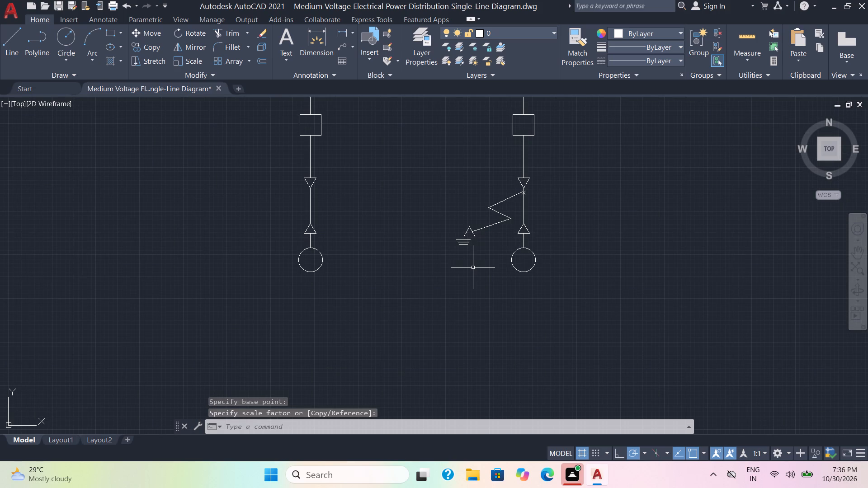
key("ctrl+s")
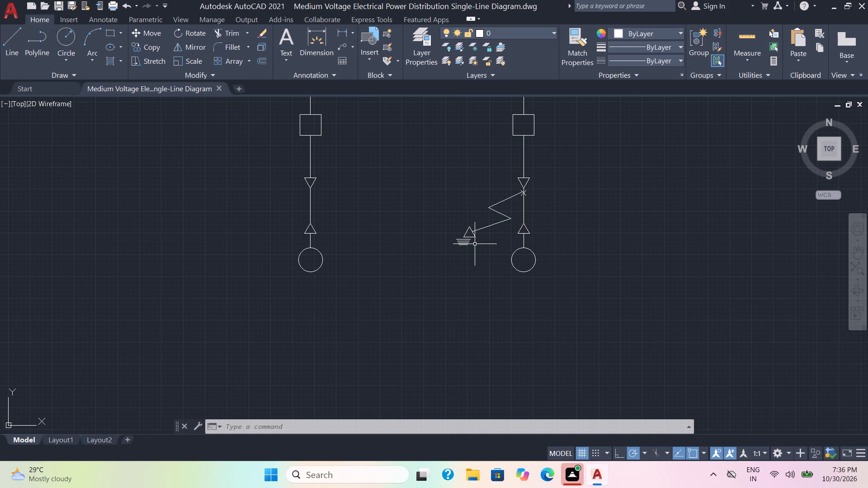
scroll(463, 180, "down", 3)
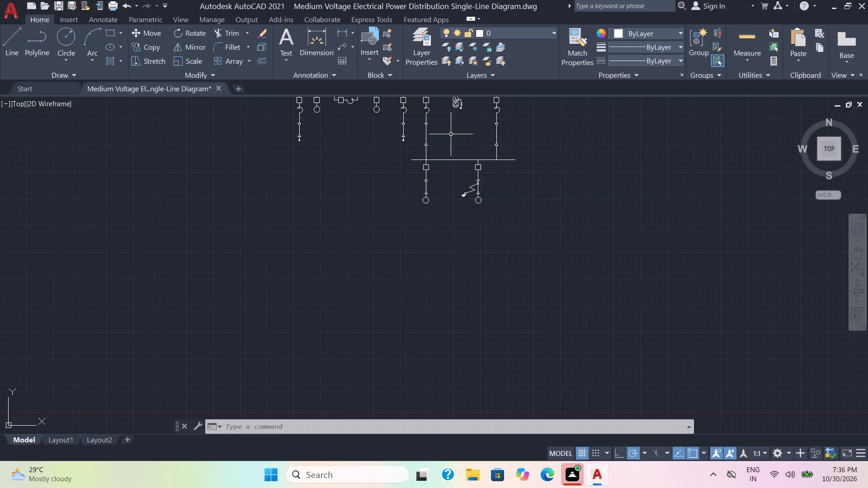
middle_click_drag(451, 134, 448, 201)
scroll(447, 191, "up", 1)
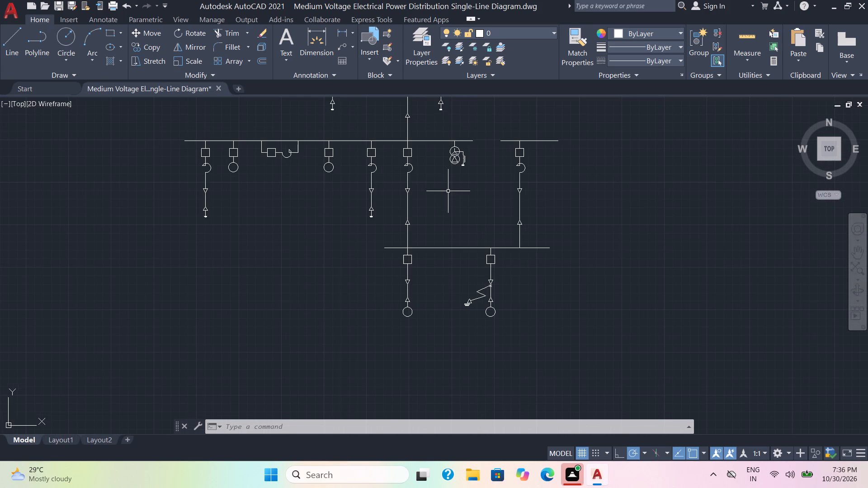
Scale the transformer symbol below the second busbar up to roughly one and a half times its size about its busbar connection point.
left_click(471, 180)
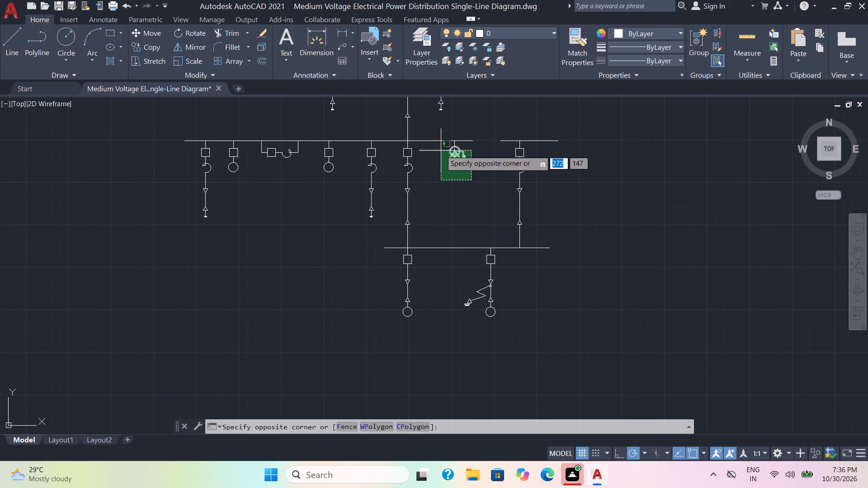
left_click(437, 144)
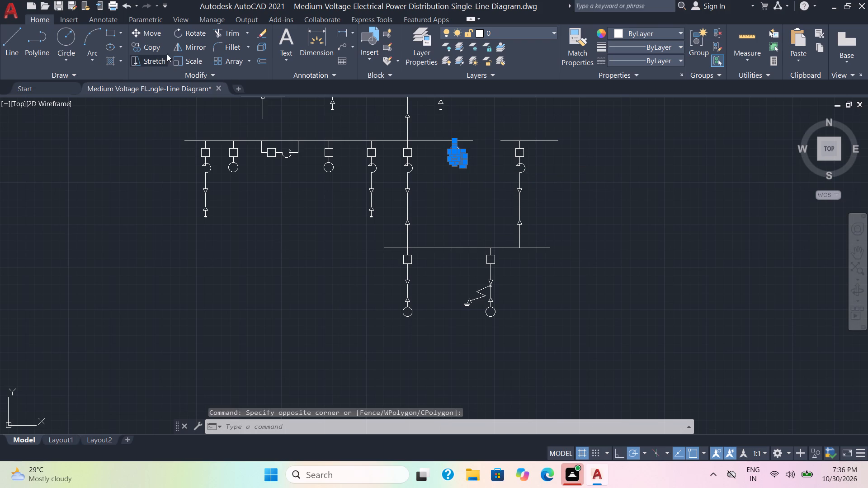
left_click(182, 61)
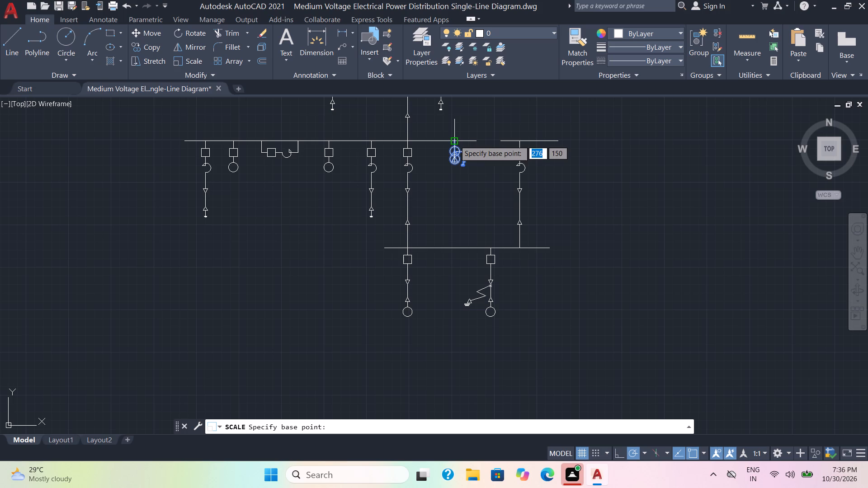
left_click(455, 142)
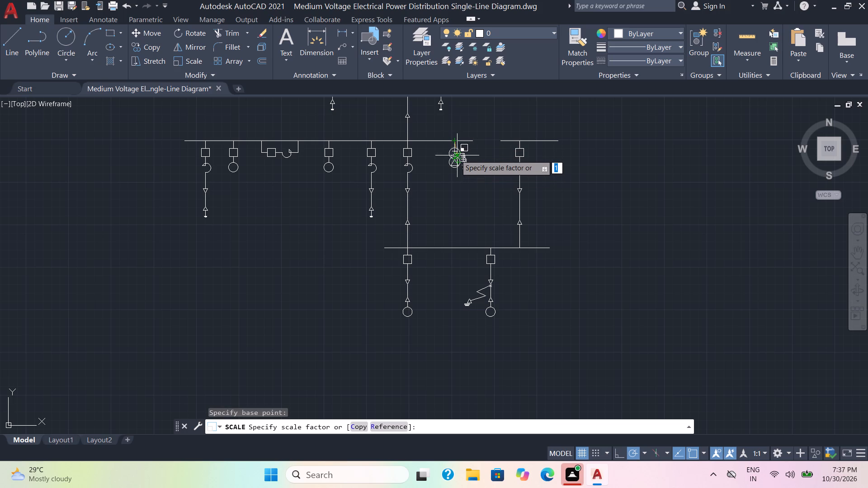
scroll(455, 156, "up", 1)
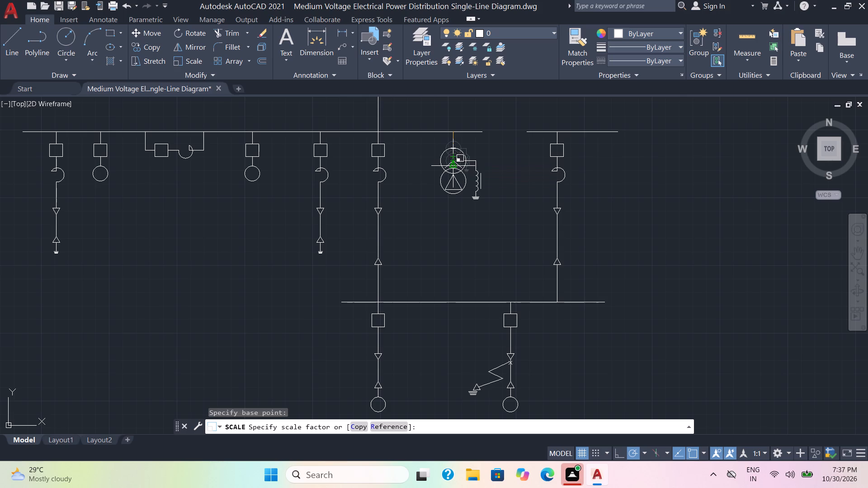
left_click(454, 165)
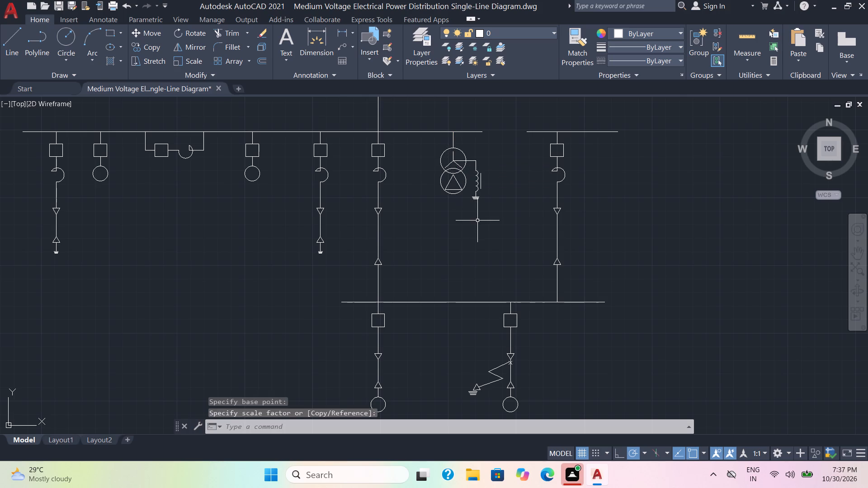
Scale the circle below the second busbar's middle square up to about twice its size about its top point.
scroll(480, 216, "down", 1)
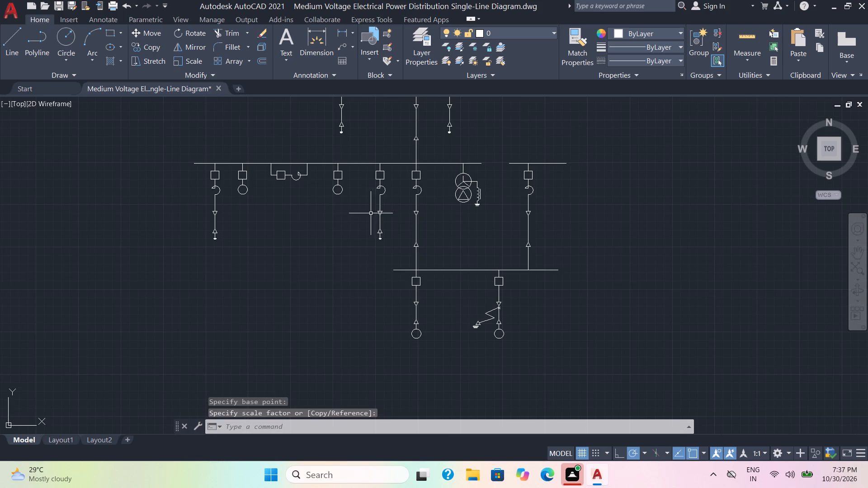
left_click(344, 197)
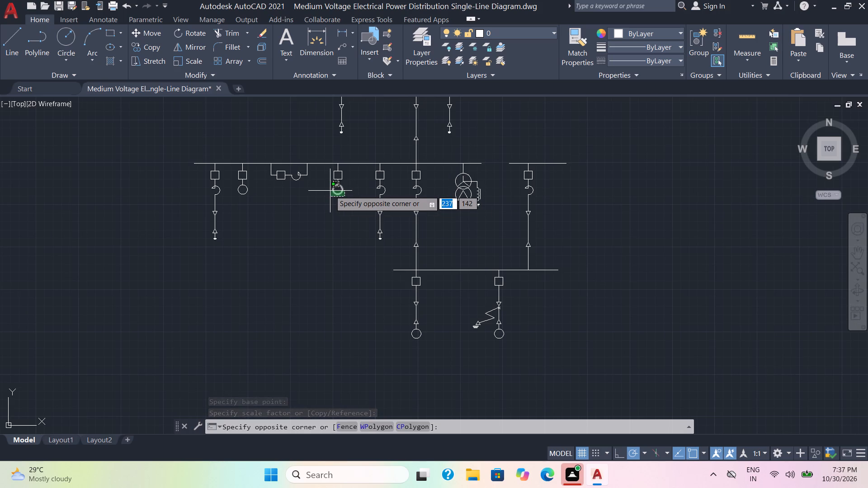
left_click(330, 191)
left_click(184, 62)
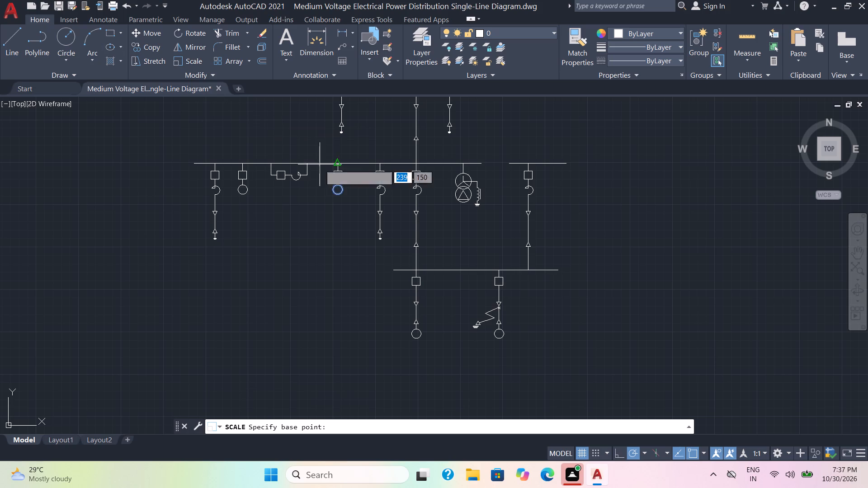
scroll(338, 183, "up", 2)
left_click(334, 190)
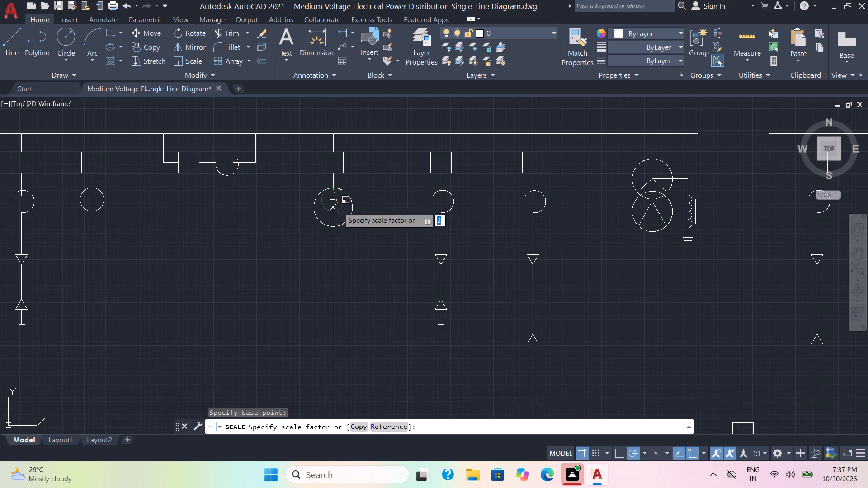
left_click(339, 208)
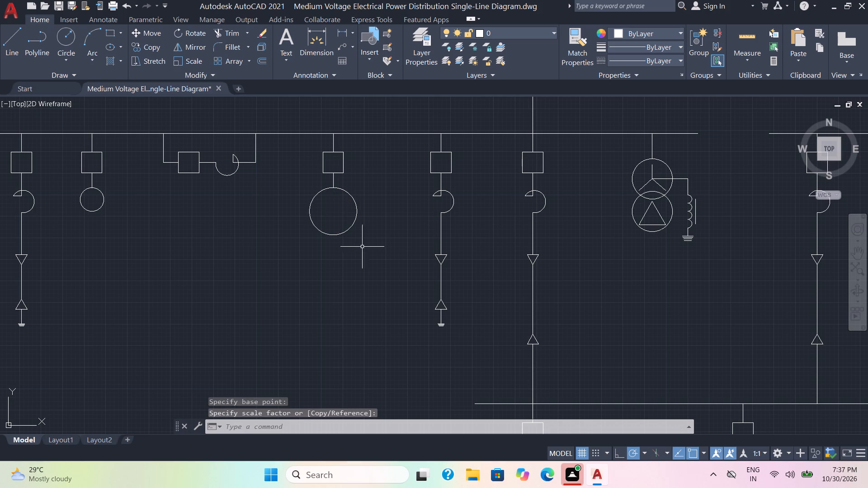
Copy the enlarged circle by its top point onto the top of the small circle on the second busbar's second feeder.
left_click(363, 248)
left_click(321, 223)
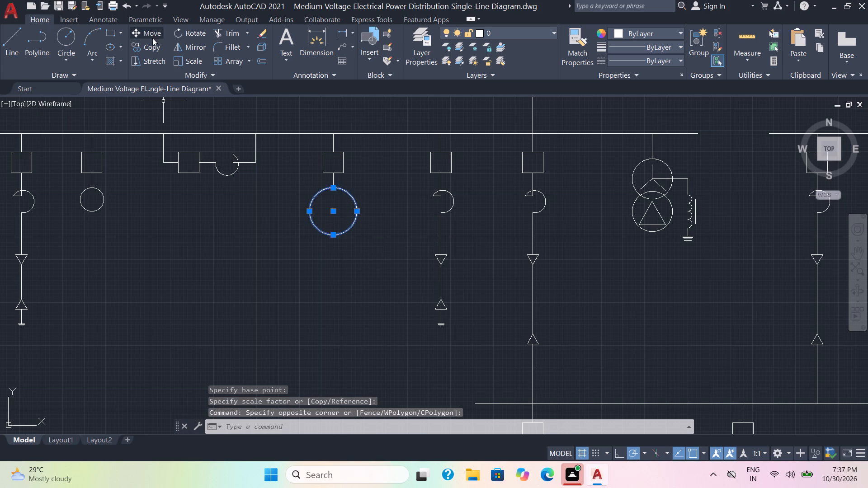
left_click(142, 26)
left_click(149, 47)
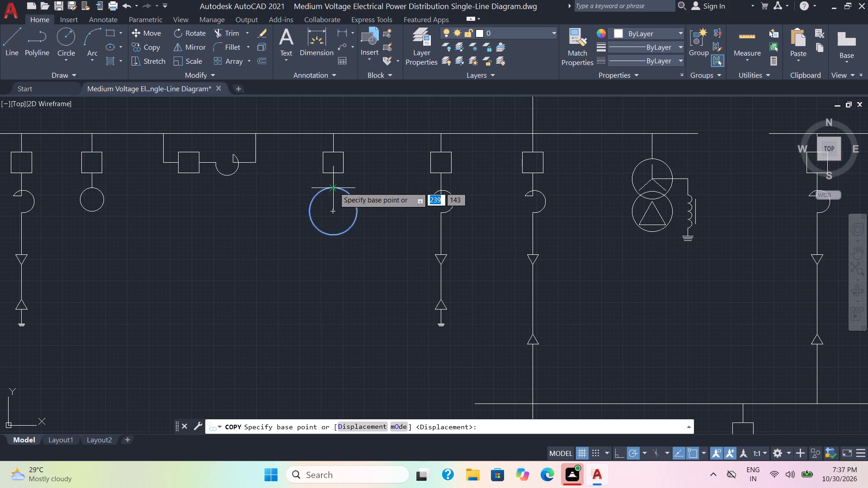
left_click(336, 187)
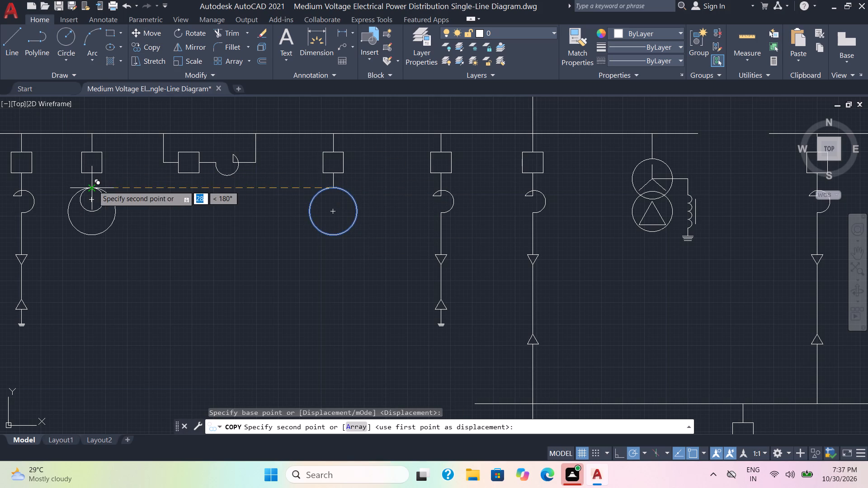
left_click(93, 186)
key("Escape")
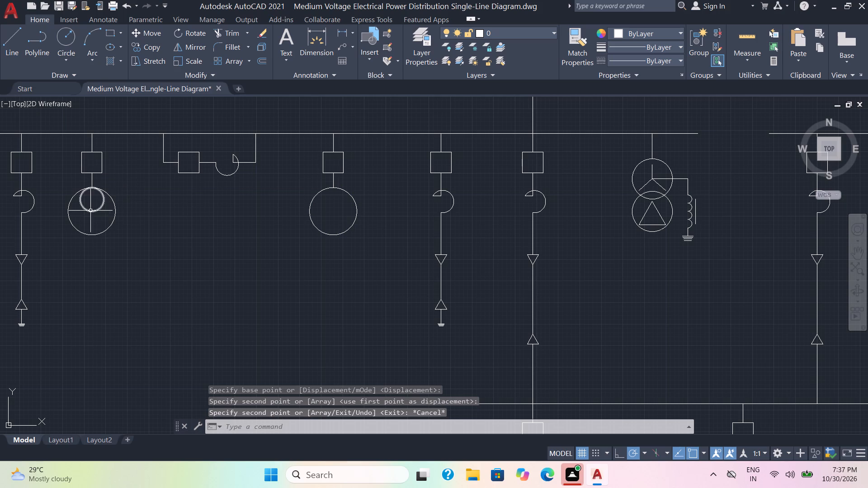
Delete the original small circle inside the copied large circle on the second feeder.
left_click(90, 211)
key("Delete")
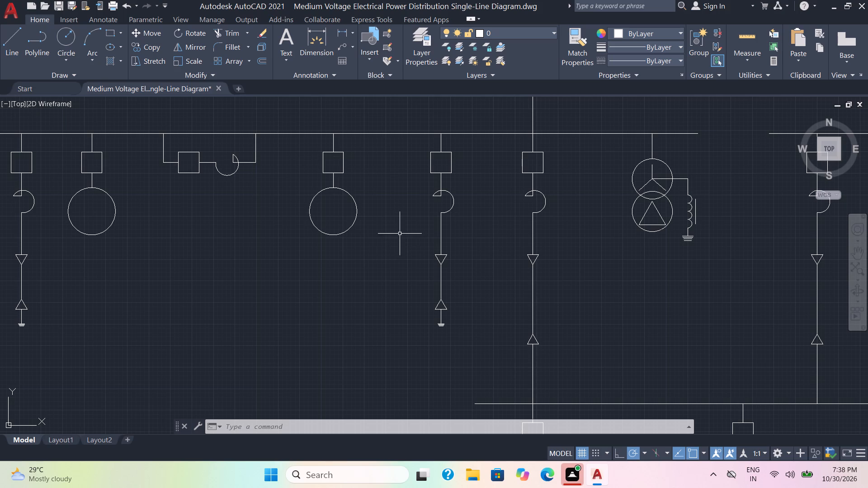
Delete the small transformer symbol with its coil and ground near the right end of the first busbar.
scroll(477, 256, "down", 3)
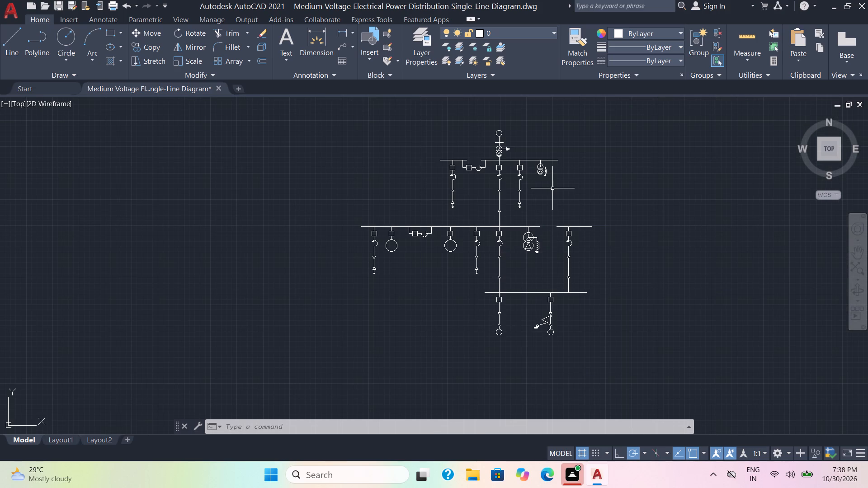
scroll(550, 198, "up", 1)
left_click(548, 177)
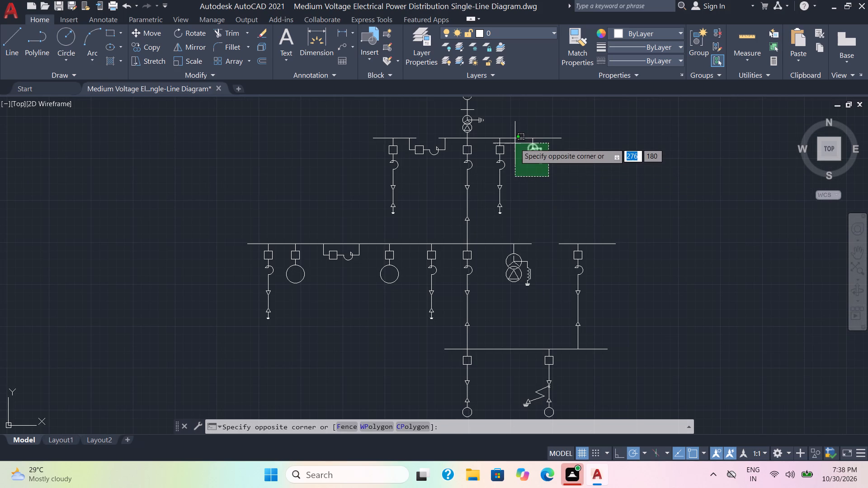
left_click(515, 143)
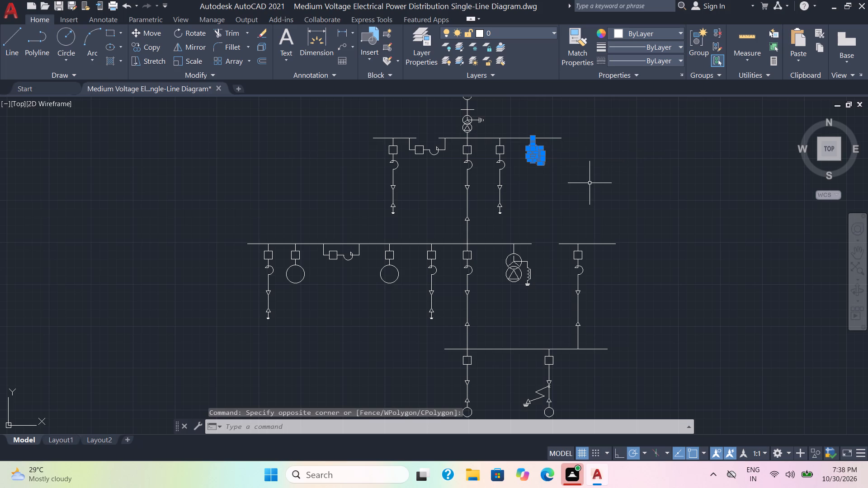
key("Delete")
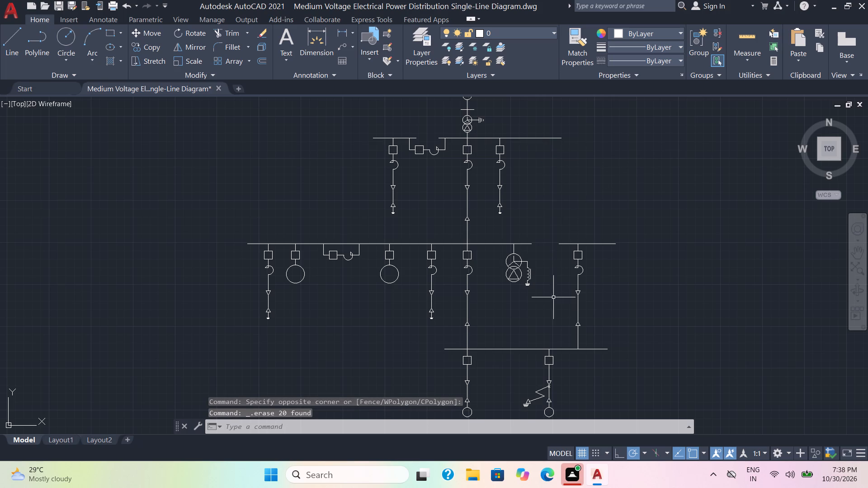
Copy the enlarged transformer symbol by its top connection point from the second busbar to the deleted symbol's place on the first busbar.
left_click(552, 298)
left_click(492, 253)
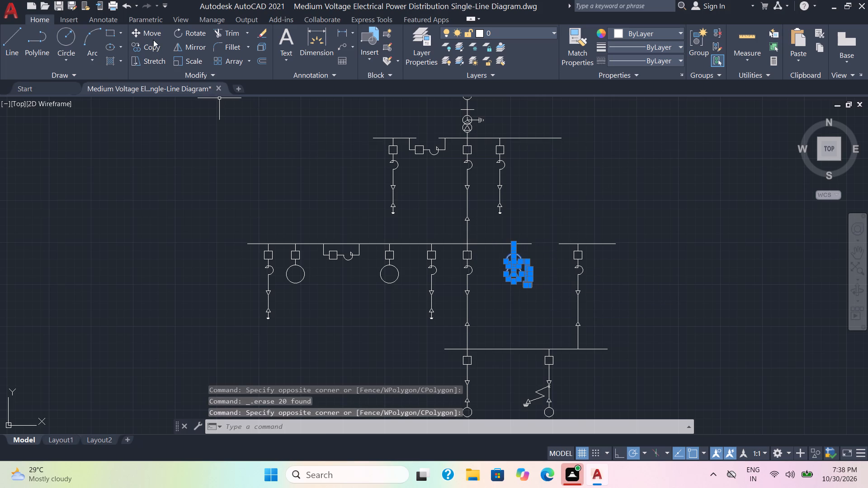
left_click(150, 45)
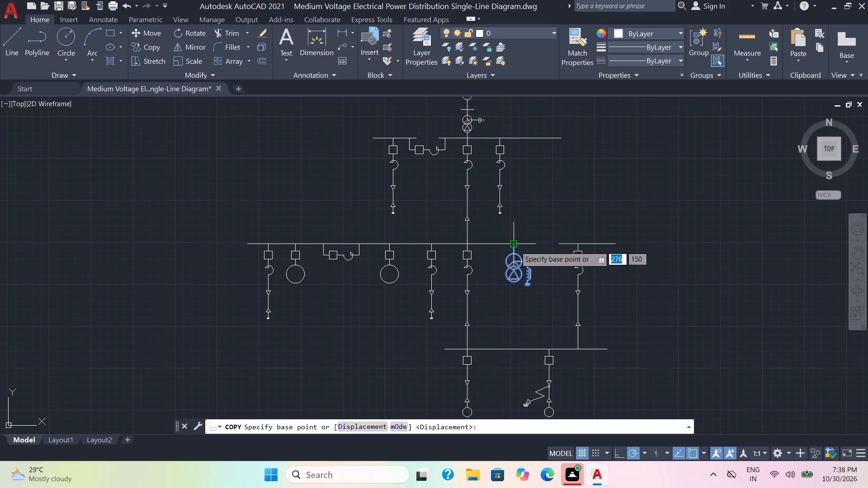
left_click(516, 246)
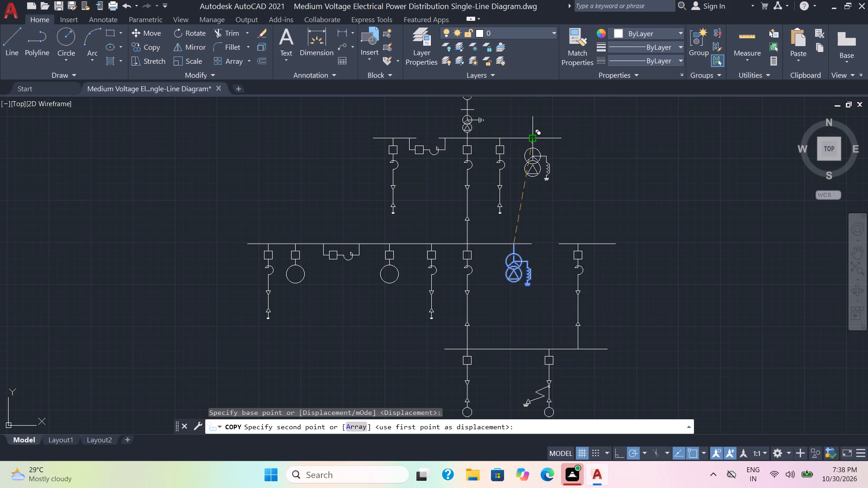
left_click(533, 139)
key("Escape")
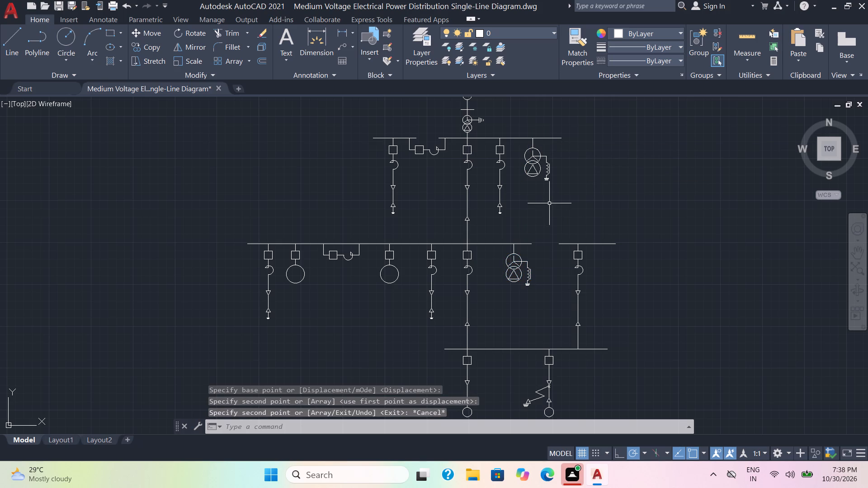
Scale the source circle, transformer and ground assembly above the first busbar up to roughly one and a half times about its busbar connection point.
middle_click_drag(549, 204, 550, 246)
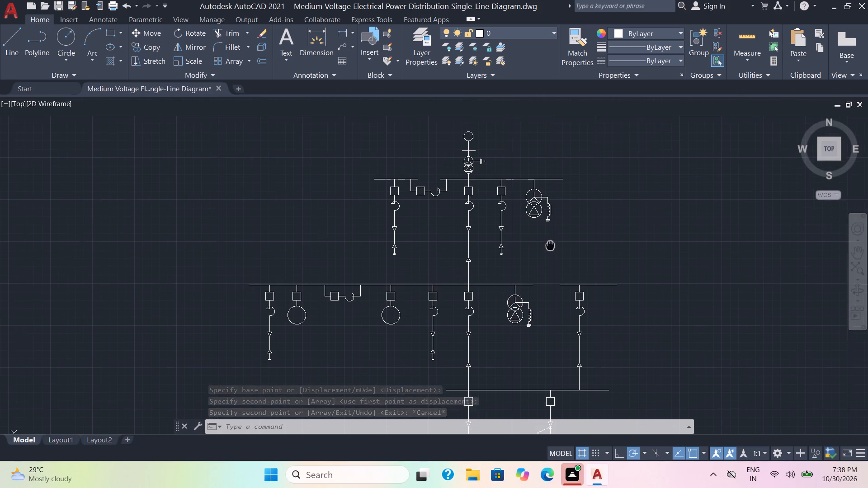
middle_click_drag(550, 246, 550, 248)
scroll(505, 165, "up", 1)
left_click(476, 184)
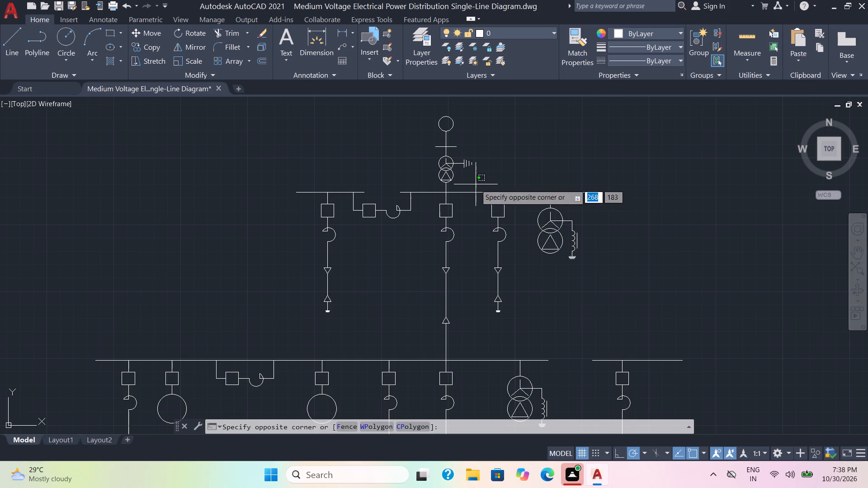
left_click(412, 117)
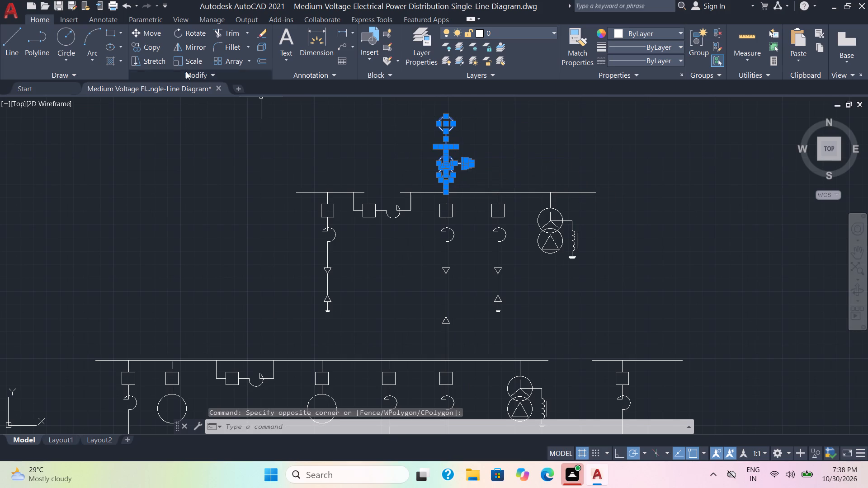
left_click(187, 65)
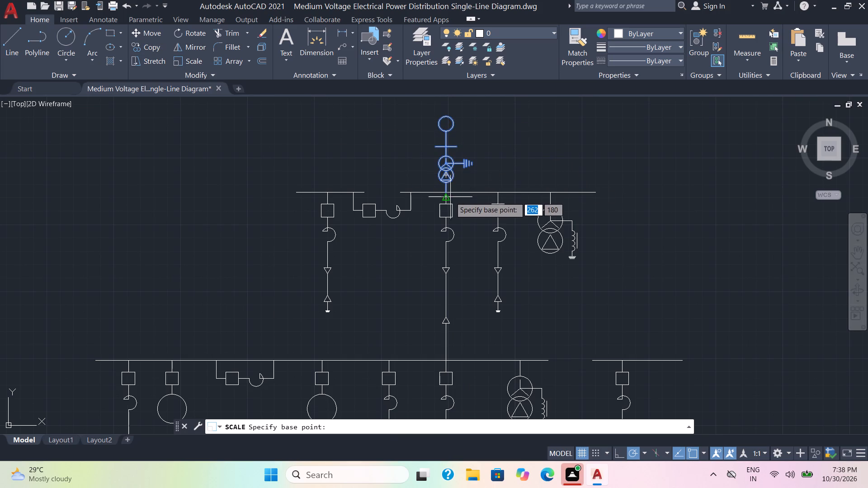
middle_click_drag(447, 194, 446, 240)
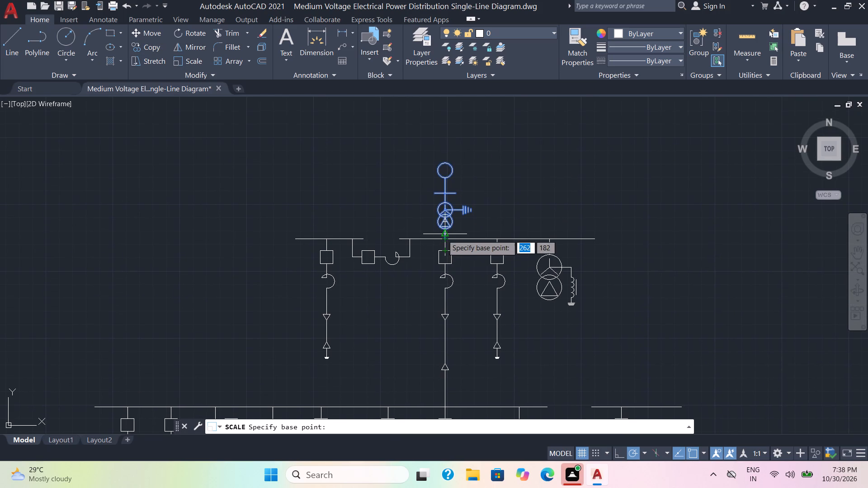
scroll(441, 239, "up", 3)
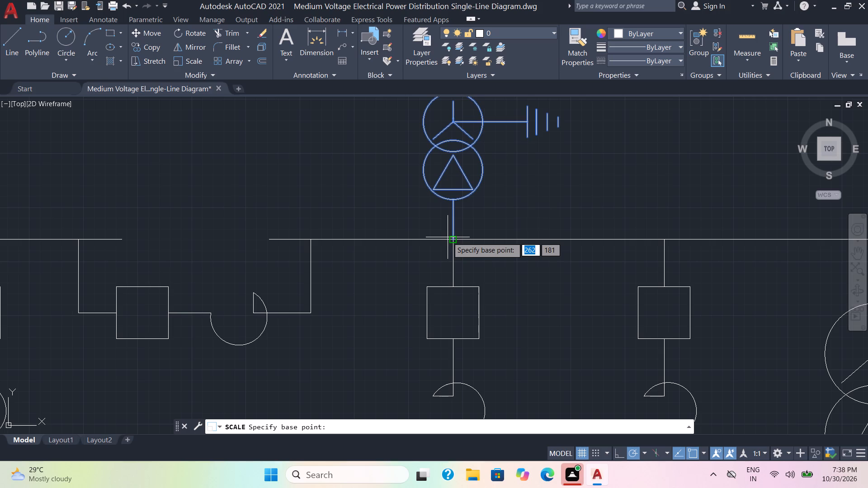
left_click(452, 240)
scroll(455, 188, "down", 2)
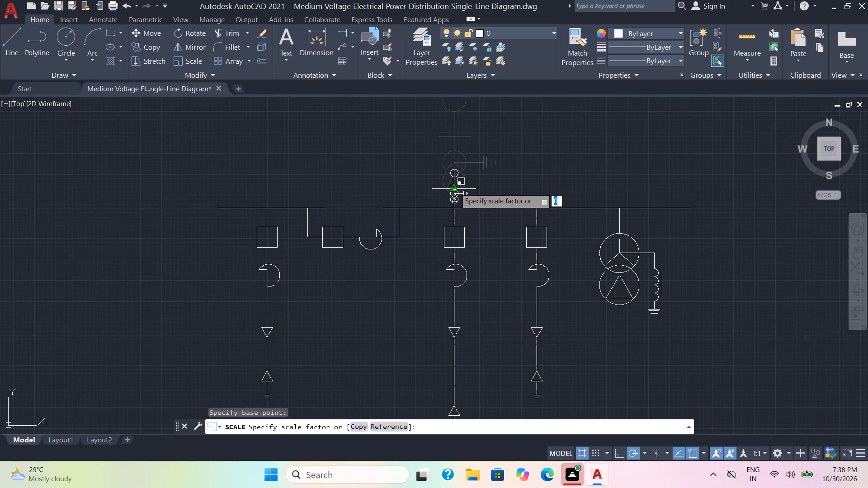
scroll(455, 188, "down", 1)
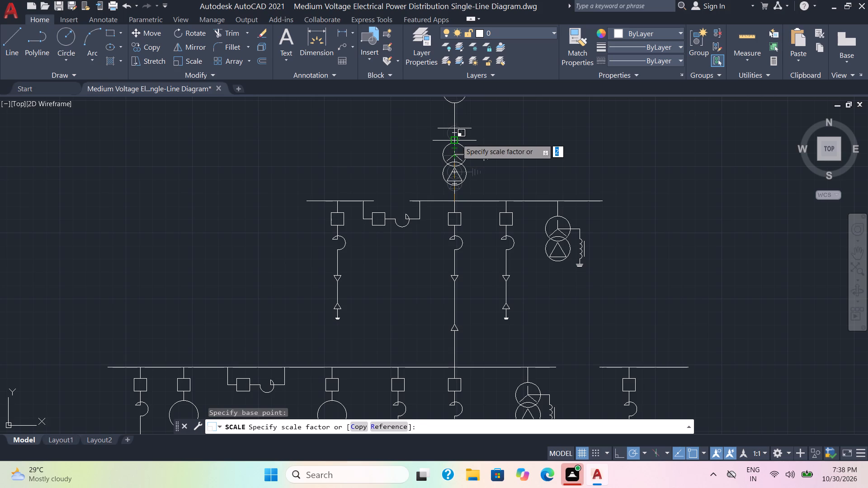
left_click(457, 139)
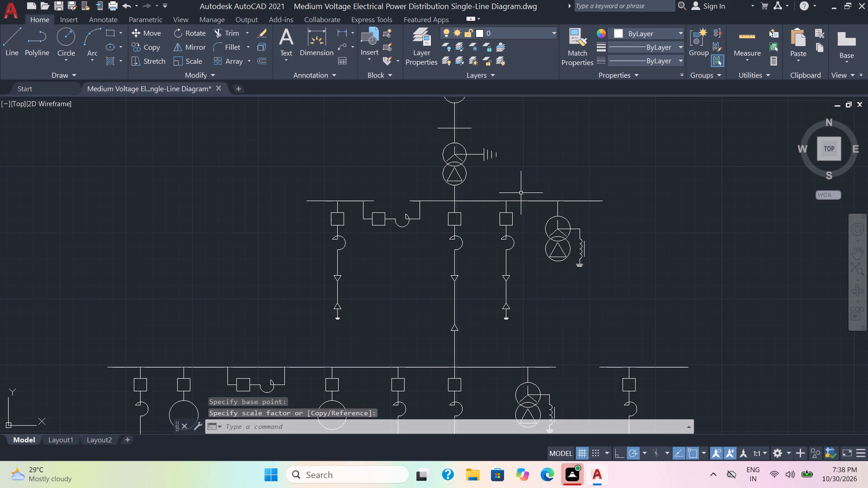
scroll(561, 258, "down", 1)
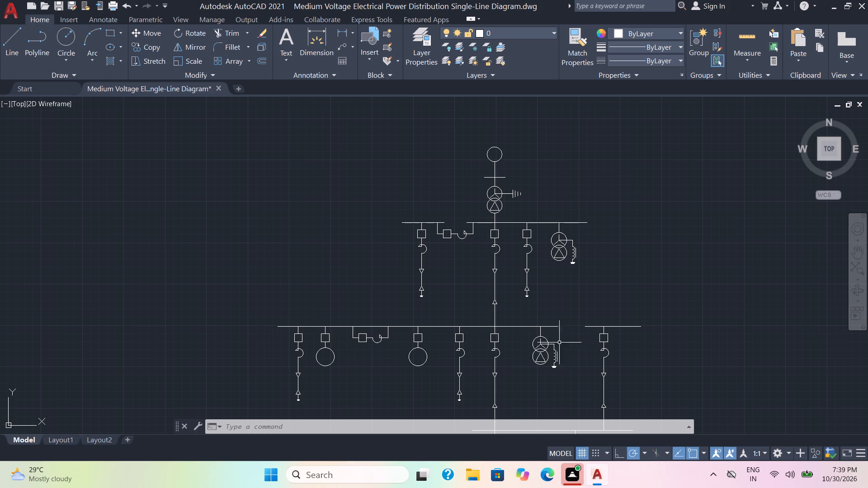
Delete the two small circles at the lower ends of the two feeders on the lowest busbar.
scroll(640, 293, "down", 1)
middle_click_drag(640, 293, 555, 226)
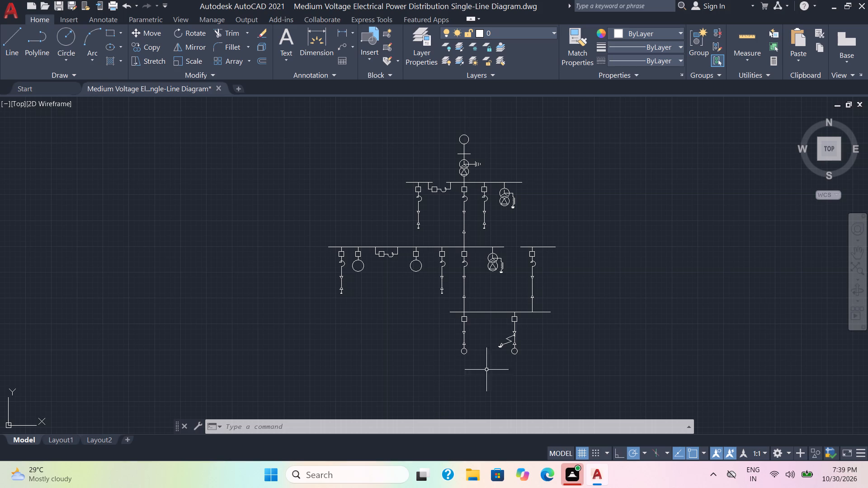
scroll(490, 369, "up", 1)
left_click(473, 361)
left_click(428, 342)
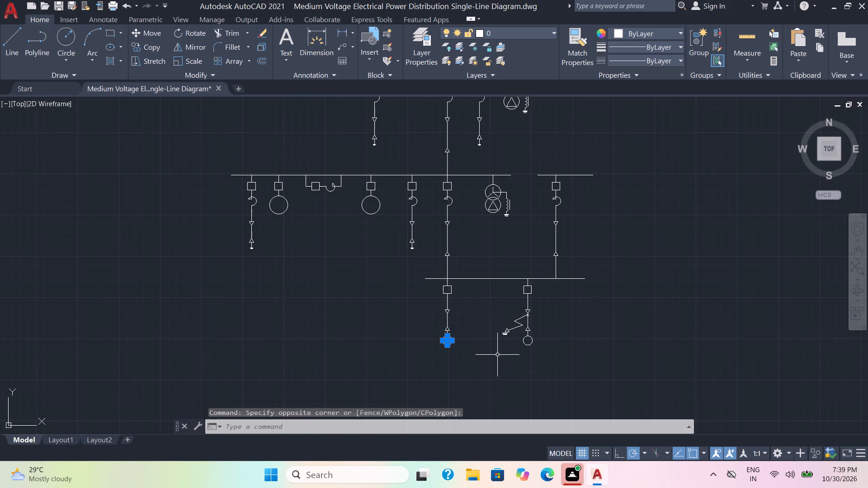
left_click(546, 359)
left_click(519, 342)
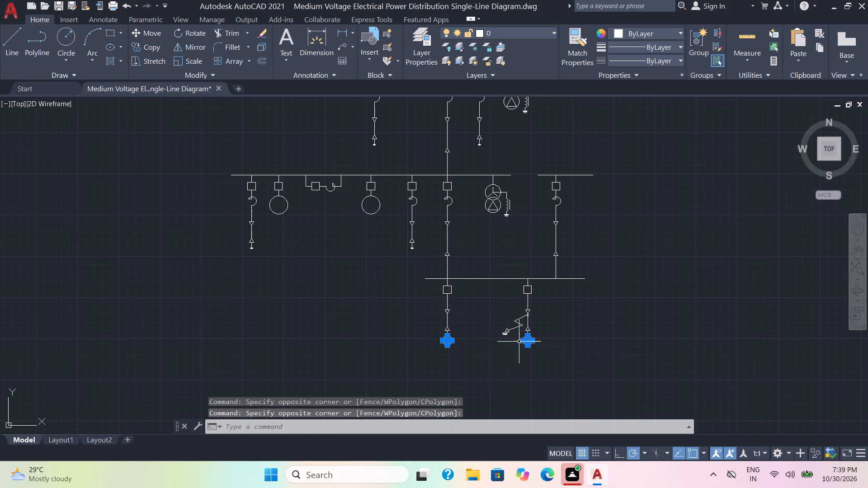
key("Delete")
Copy the large circle by its top point from the second busbar's feeder to the lower ends of both lowest-busbar feeders.
left_click(375, 226)
left_click(355, 213)
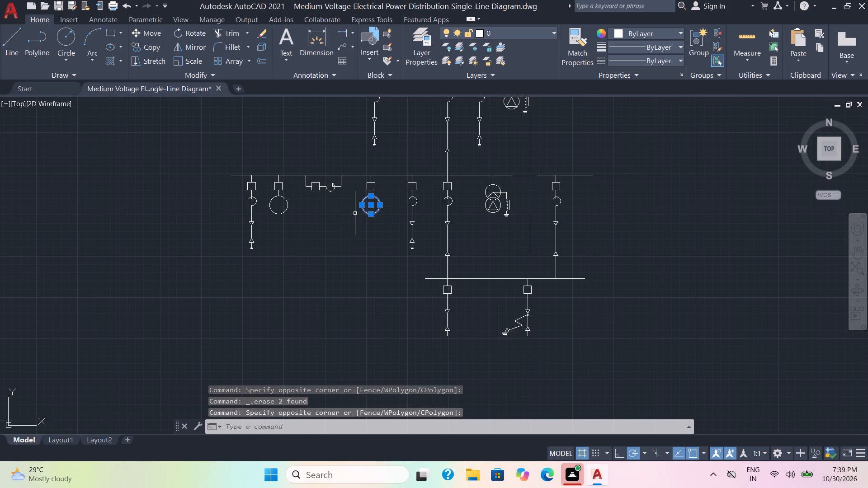
left_click(155, 44)
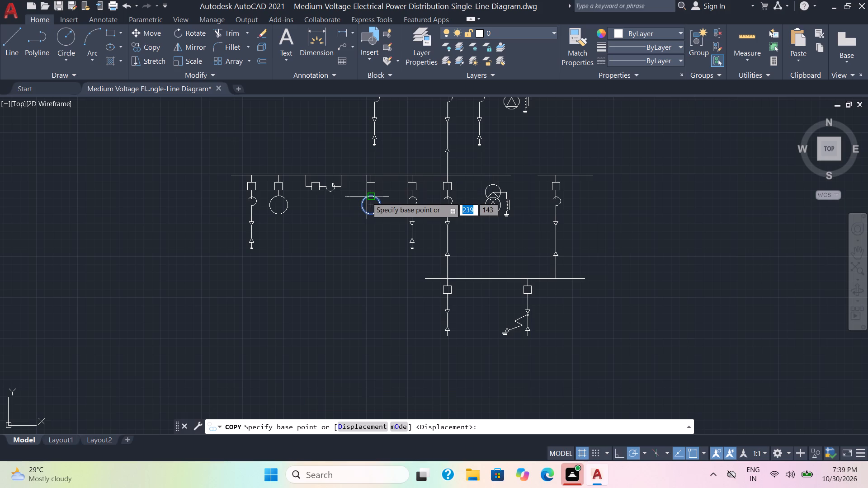
left_click(372, 197)
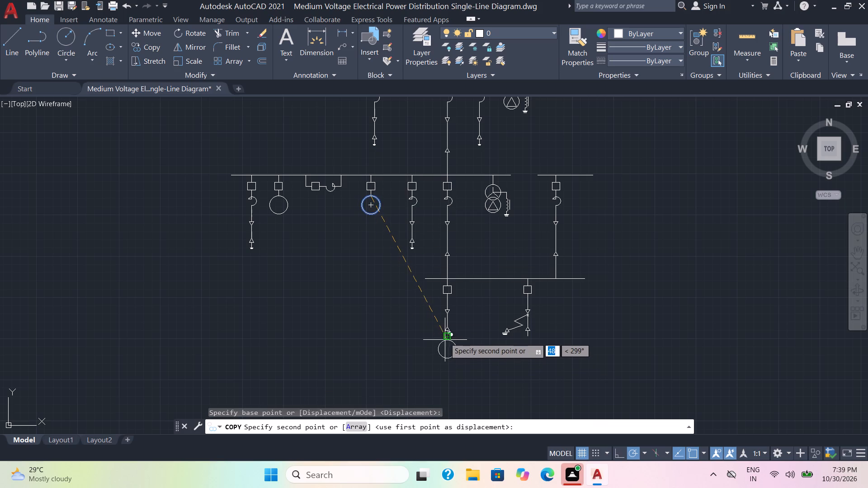
left_click(445, 338)
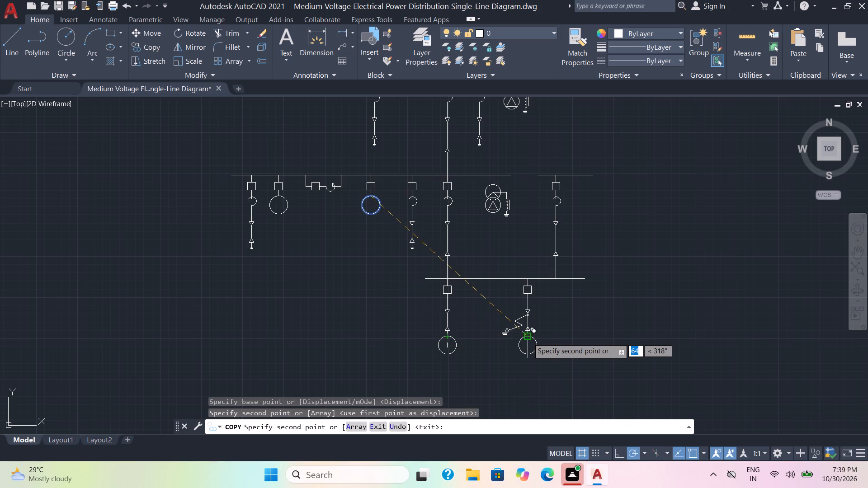
left_click(528, 338)
key("Escape")
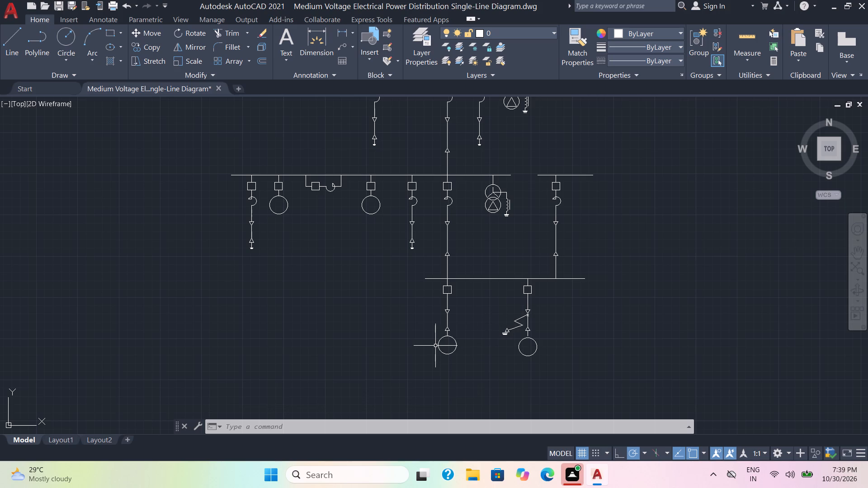
Add a multiline text label reading T beside the main transformer above the first busbar, on its ungrounded side.
scroll(437, 346, "down", 2)
scroll(468, 278, "up", 2)
middle_click_drag(474, 253, 517, 307)
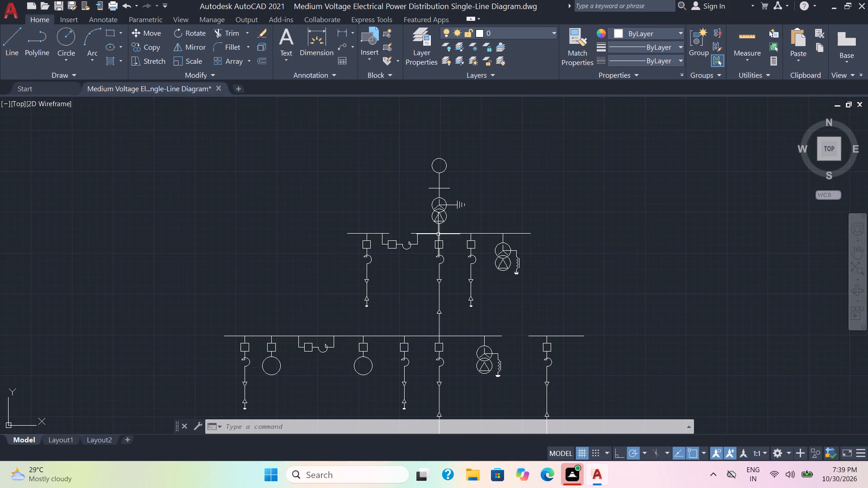
scroll(405, 214, "up", 3)
scroll(419, 221, "down", 1)
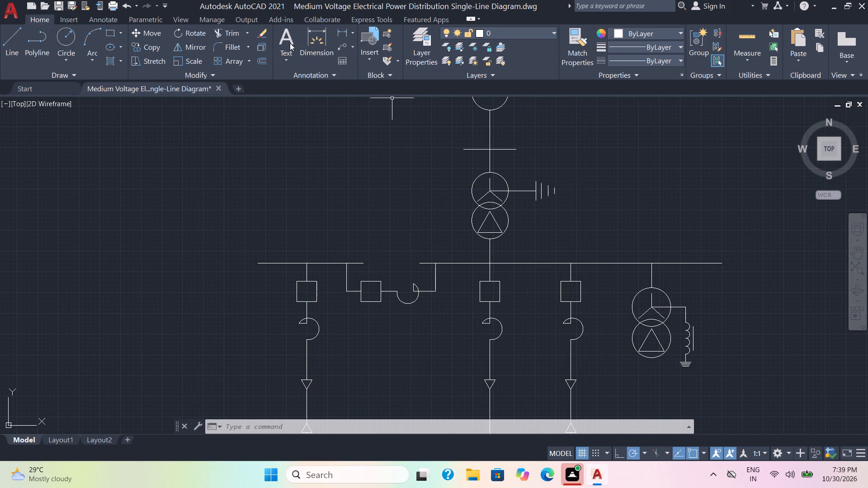
left_click(290, 43)
left_click(425, 192)
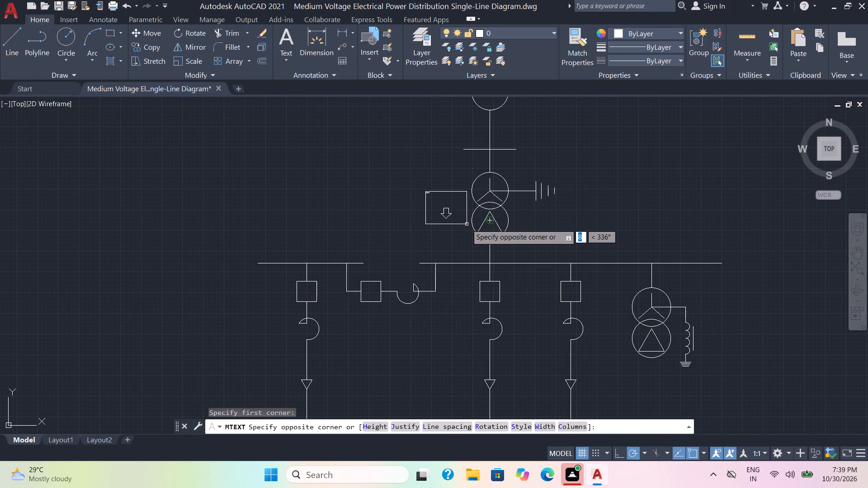
left_click(467, 224)
key("t")
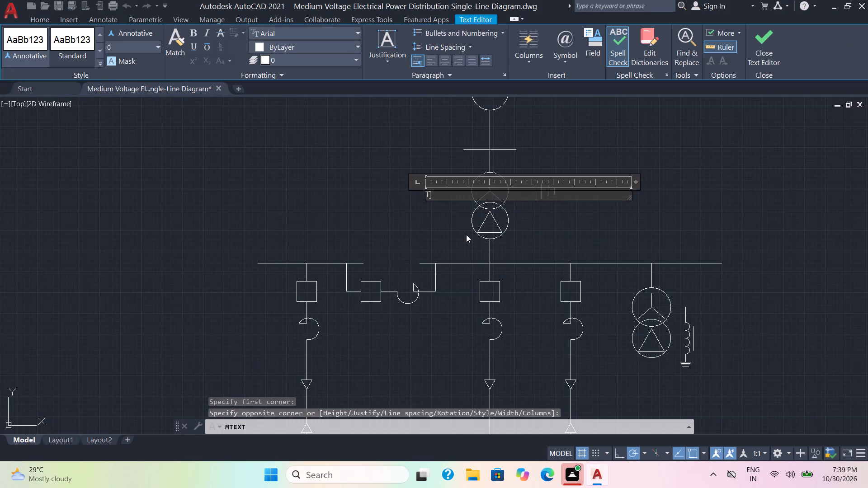
left_click(417, 237)
Set the text height of the T label to 2.
left_click(448, 214)
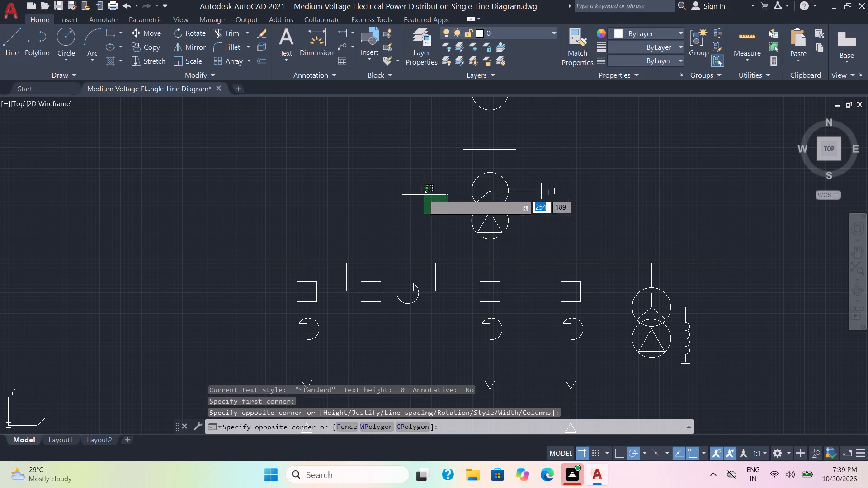
left_click(419, 182)
key("ctrl+1")
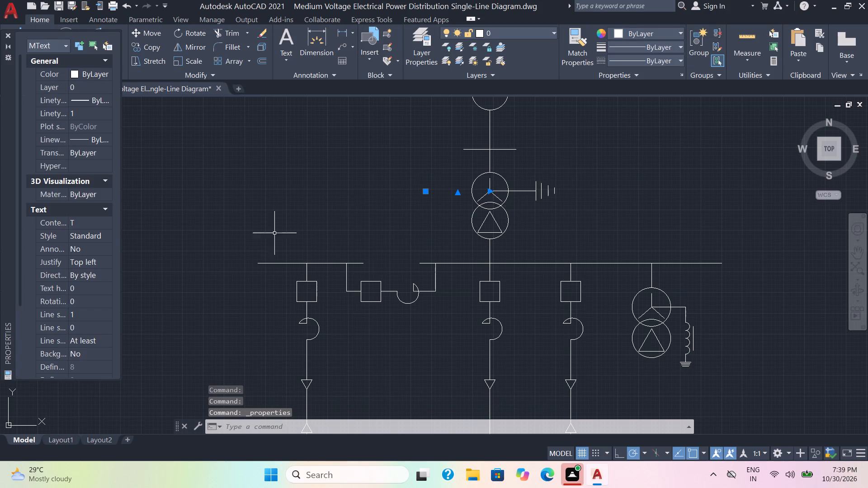
left_click(86, 287)
key("1")
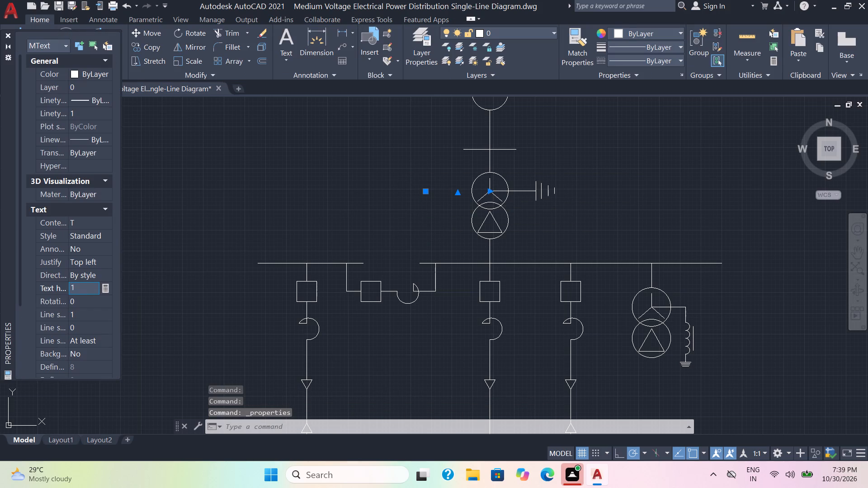
key("Return")
left_click_drag(79, 285, 72, 289)
key("2")
key("Return")
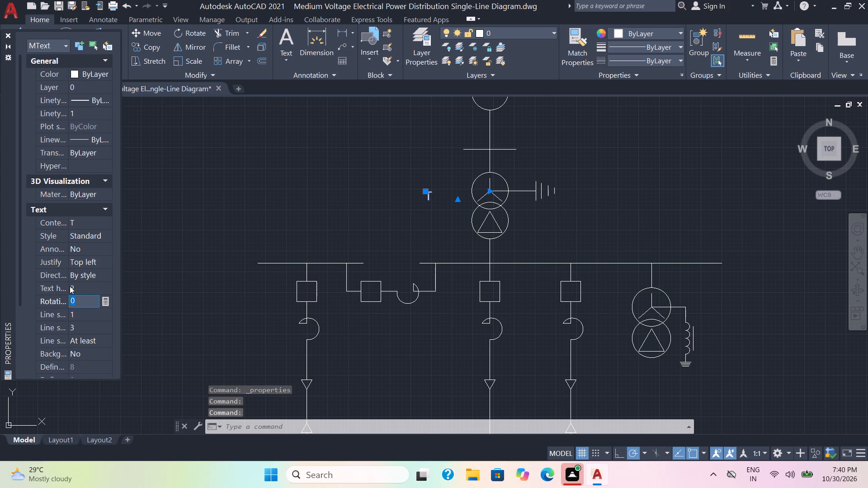
left_click(5, 38)
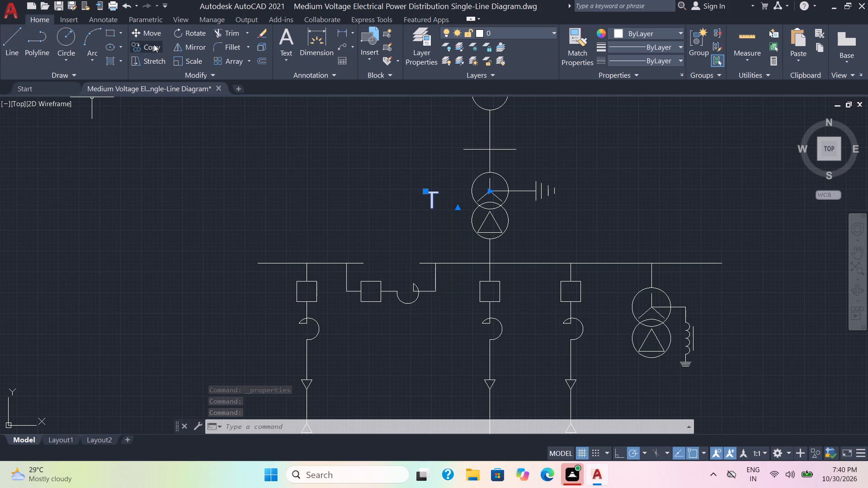
Move the T label horizontally about 2 units closer to the main transformer.
left_click(151, 35)
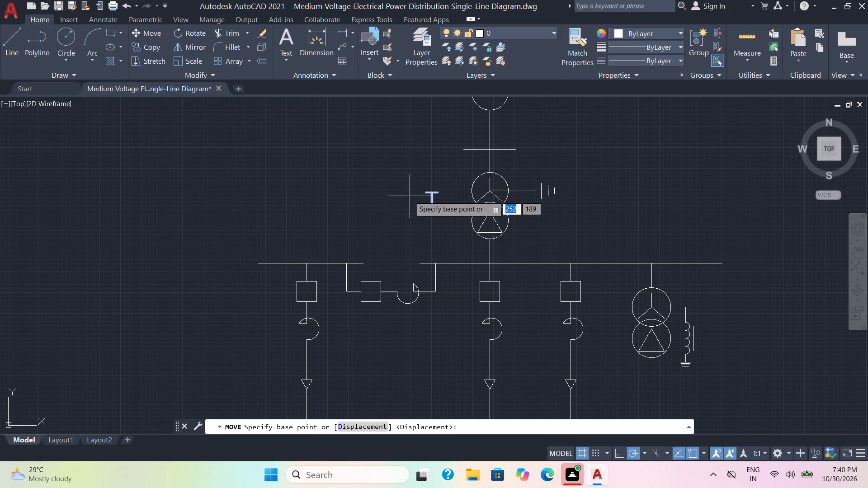
left_click(428, 201)
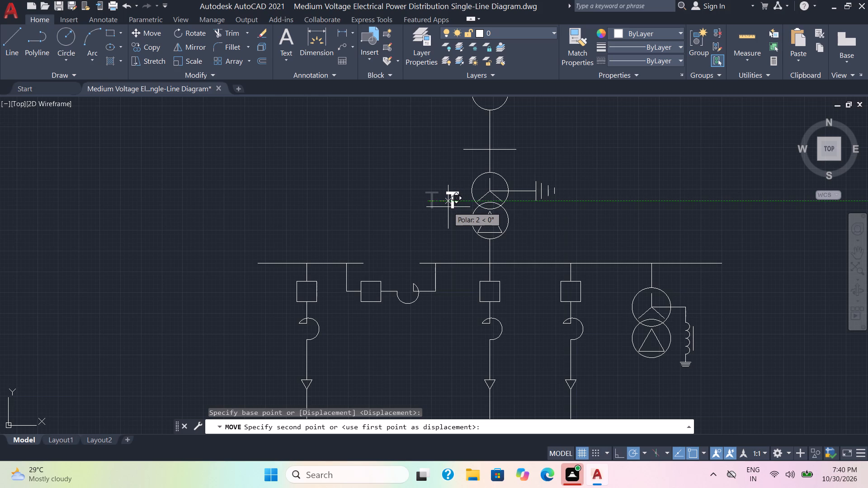
left_click(448, 207)
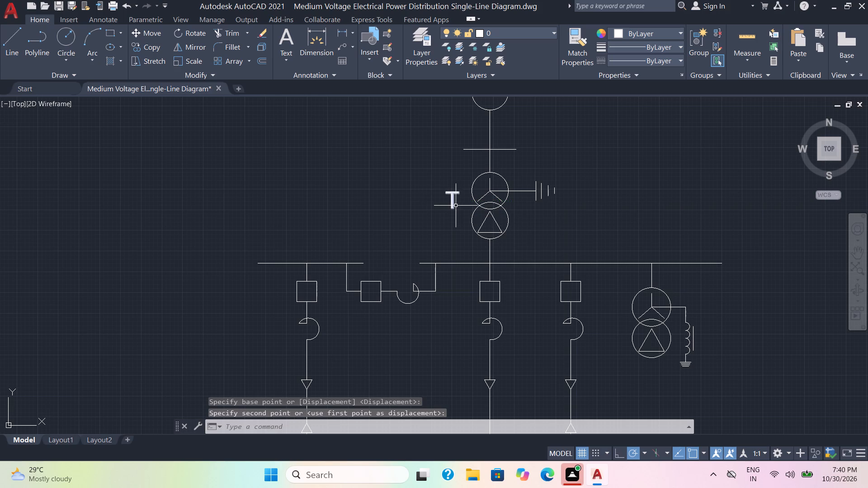
Copy the T label beside the short bar and source circle, and above the first busbar's left end, right feeder and right-hand transformer.
left_click(454, 206)
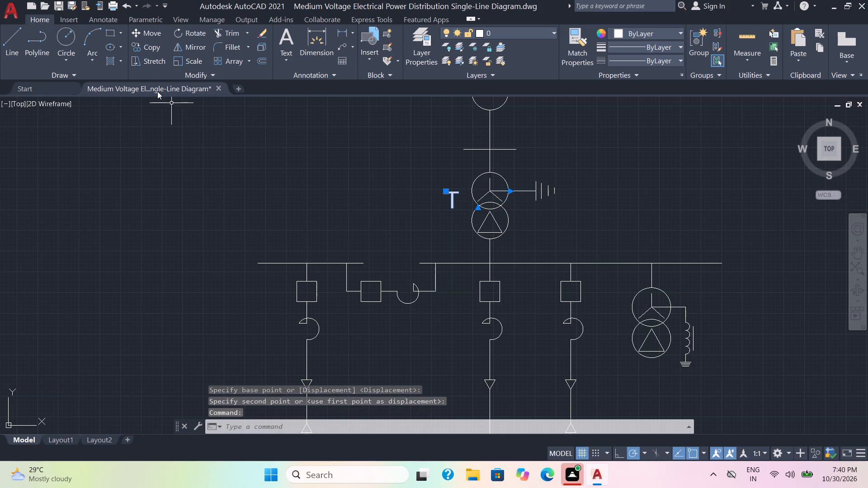
left_click(149, 47)
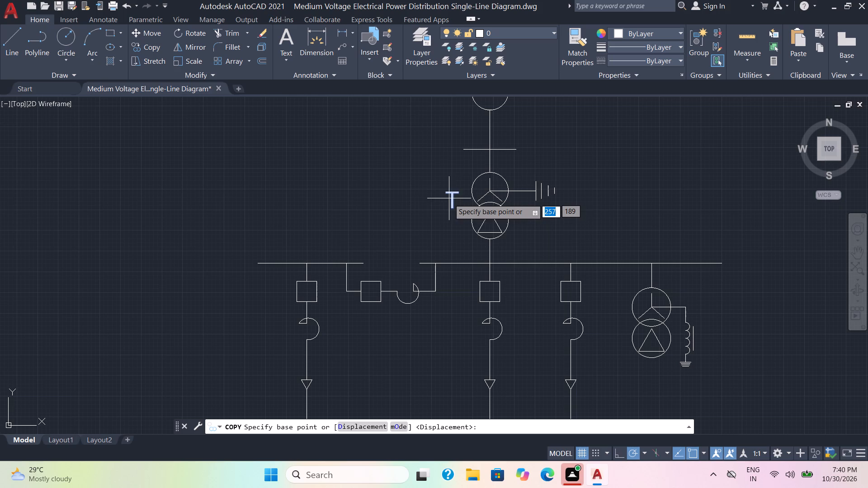
left_click(453, 205)
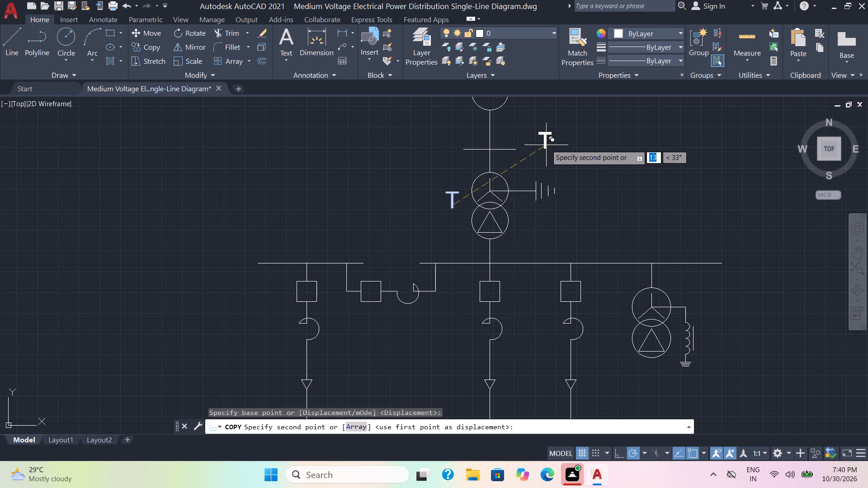
left_click(535, 152)
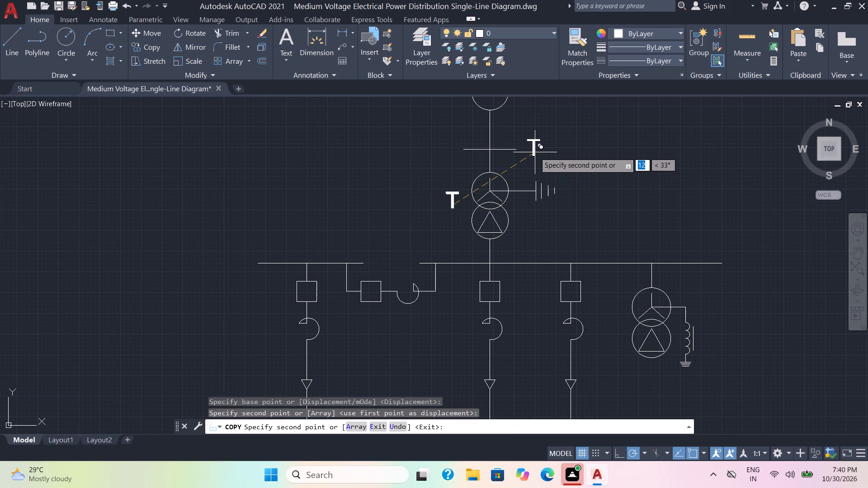
scroll(583, 134, "down", 1)
middle_click_drag(583, 134, 574, 173)
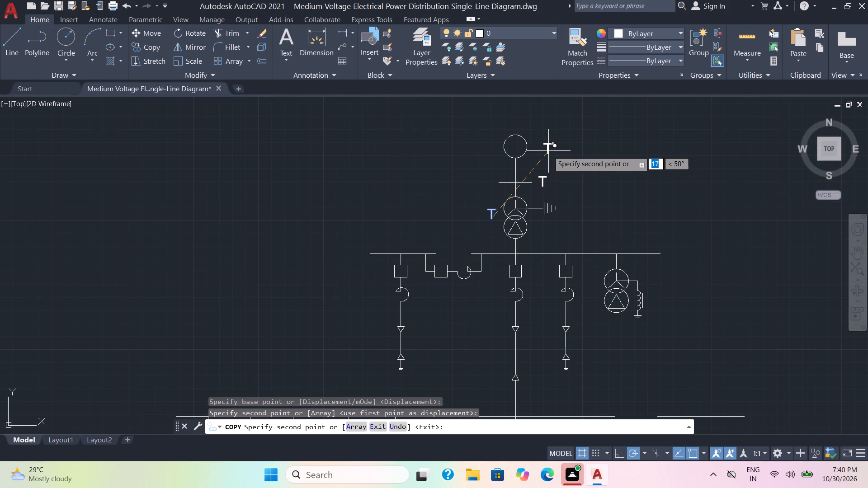
left_click(537, 149)
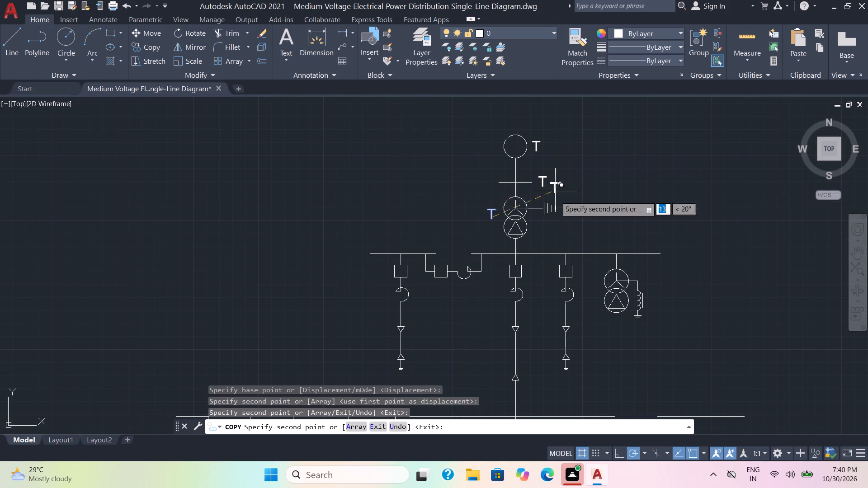
left_click(558, 247)
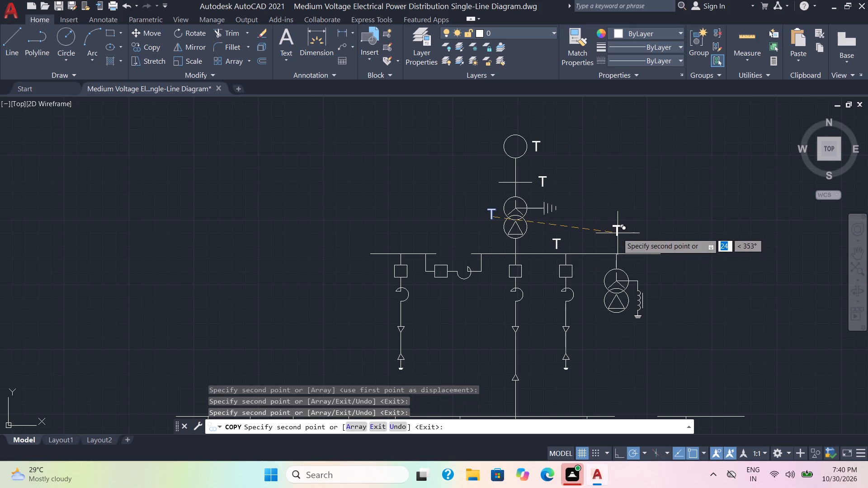
left_click(618, 233)
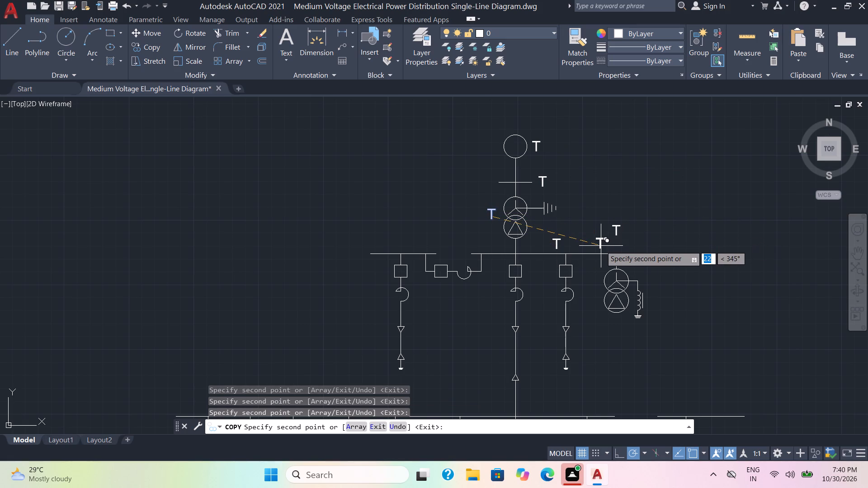
left_click(371, 239)
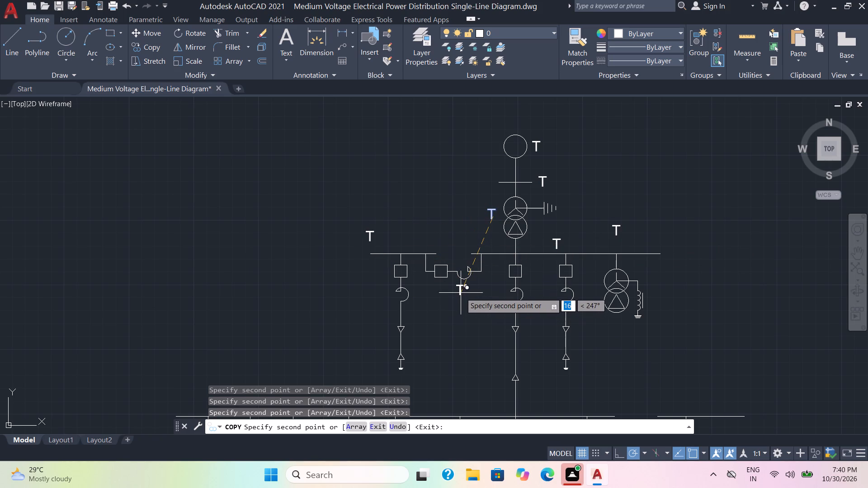
Copy the T label below the first busbar's coupler, and beside the arc symbols and cable sections of its central and right feeders.
left_click(461, 293)
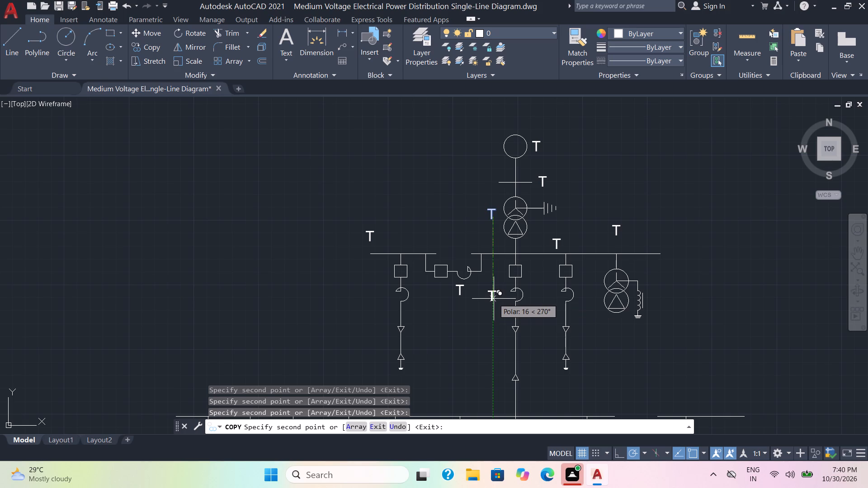
left_click(494, 299)
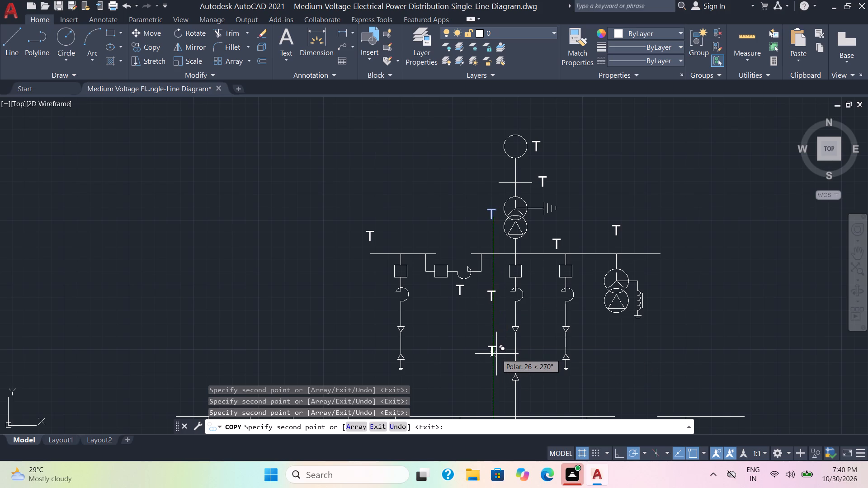
left_click(496, 354)
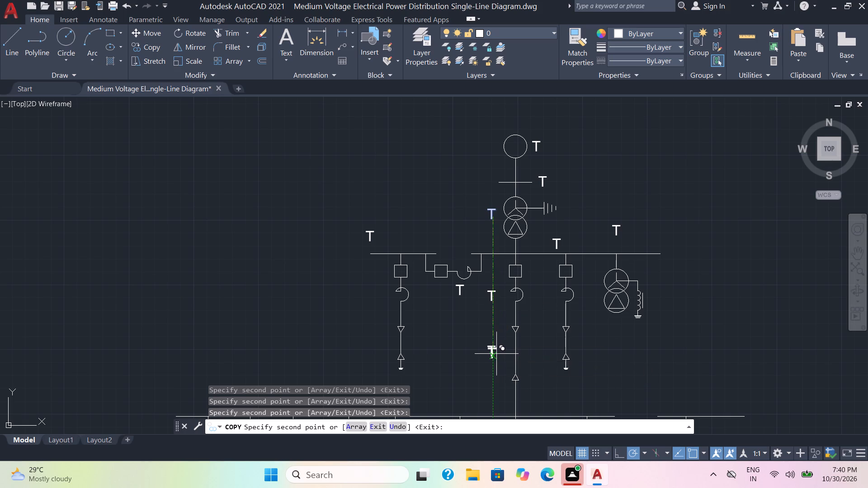
left_click(577, 350)
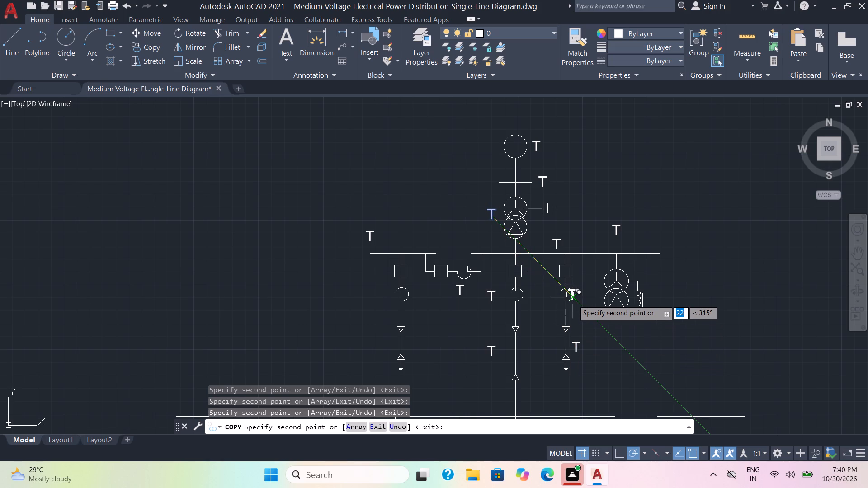
scroll(580, 293, "up", 1)
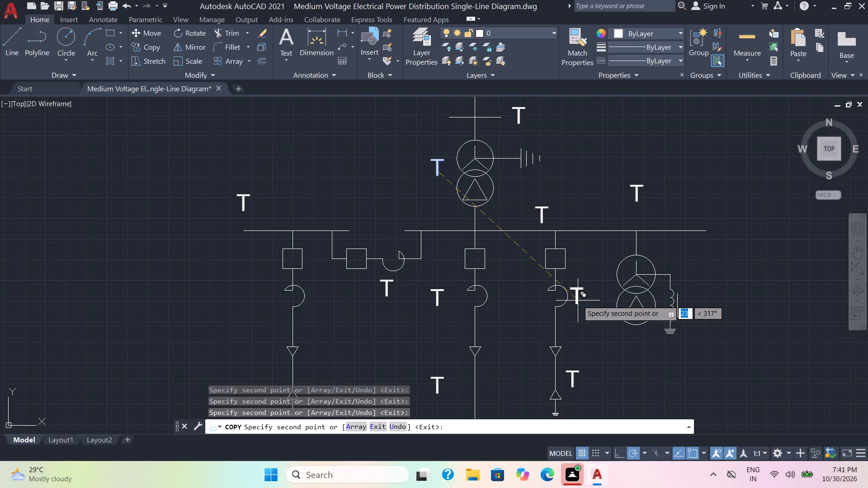
left_click(578, 300)
Copy the T label below the first busbar's right feeder, below its right-hand transformer, beside the grounding coil, and twice below the left feeder.
scroll(582, 331, "down", 1)
middle_click_drag(591, 342, 589, 277)
left_click(559, 334)
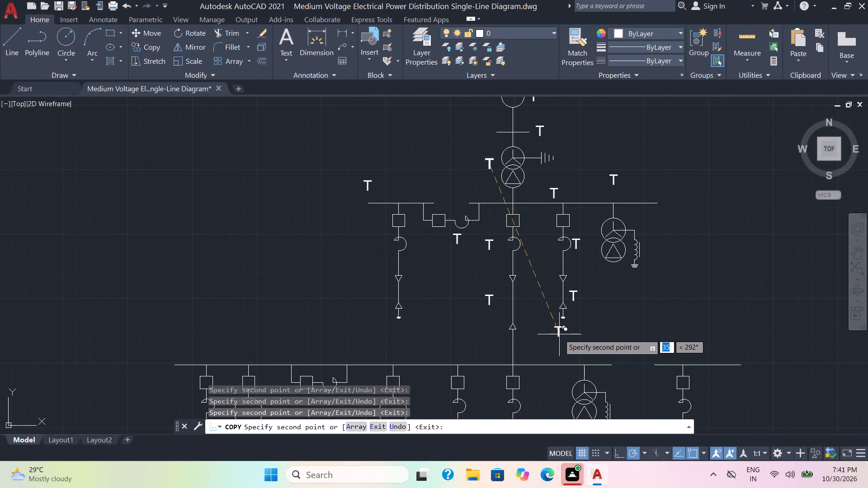
left_click(617, 277)
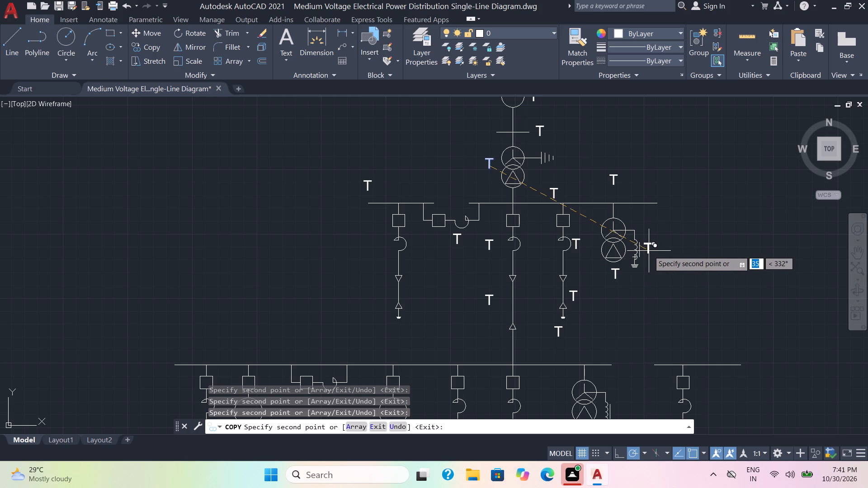
left_click(649, 251)
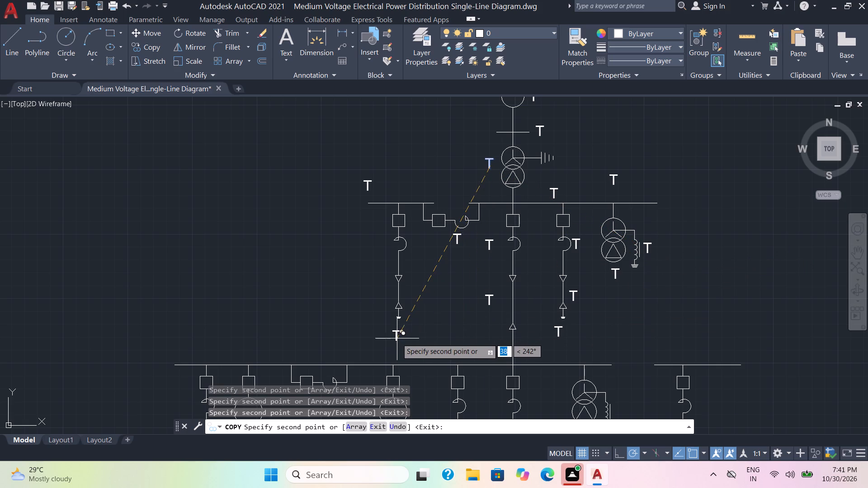
middle_click_drag(397, 338, 447, 254)
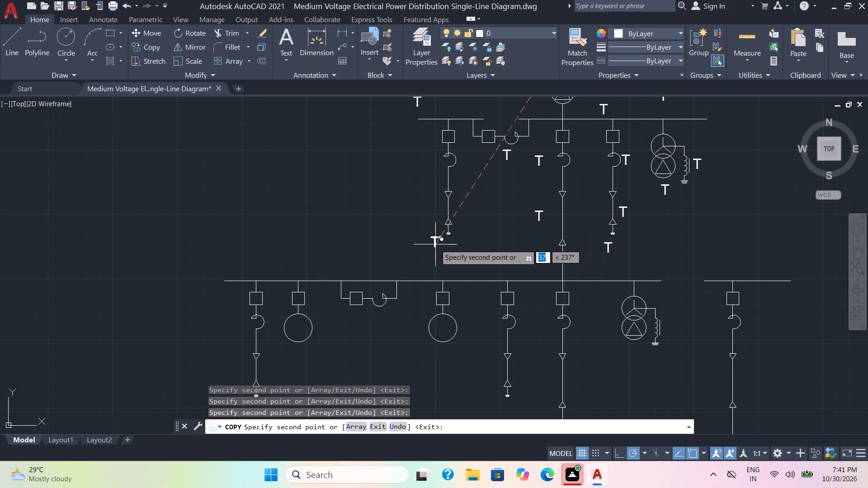
left_click(435, 244)
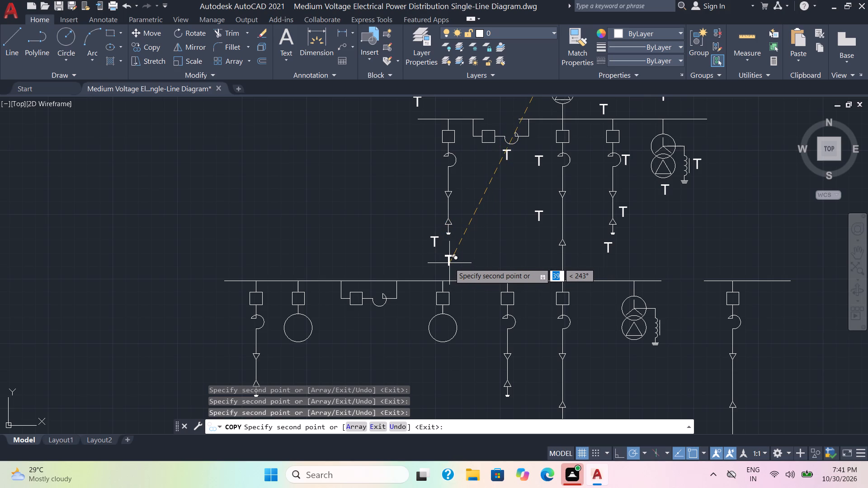
left_click(449, 263)
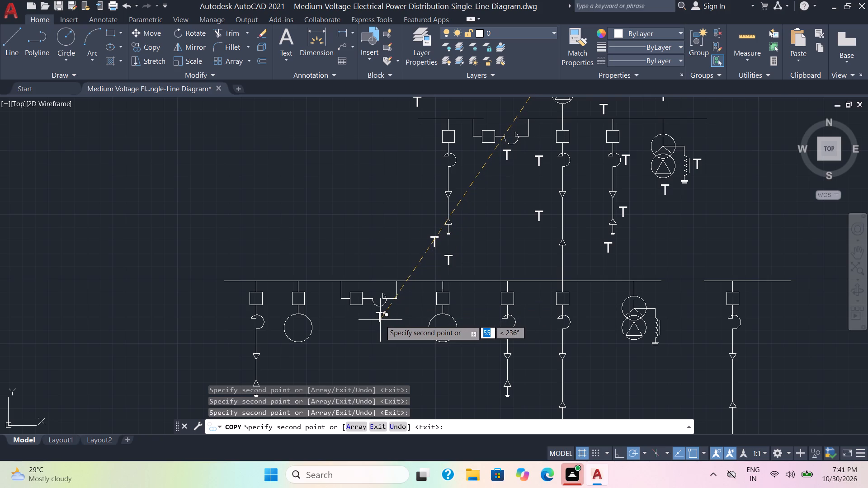
Copy the T label below the second busbar's coupler, inside its two circles, above its left end and below its leftmost feeder.
left_click(379, 320)
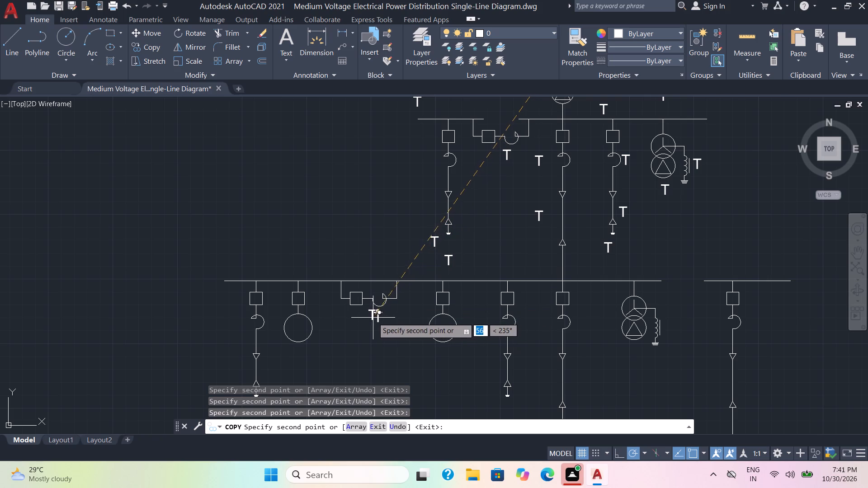
left_click(298, 332)
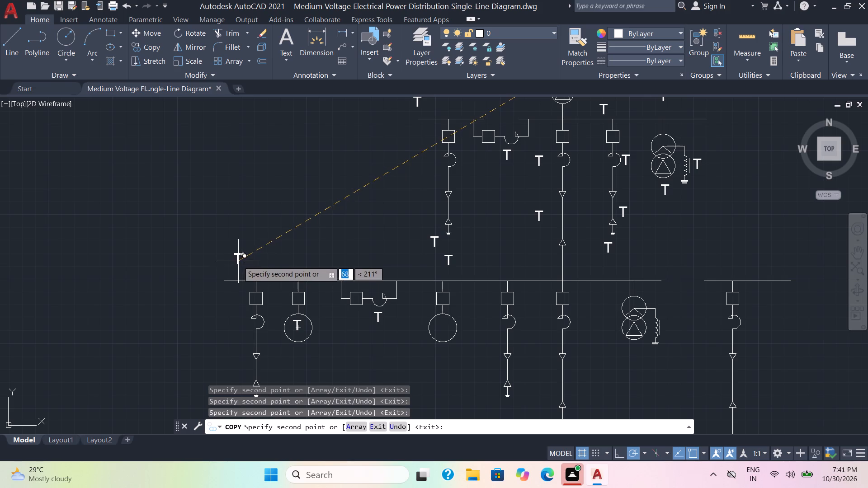
left_click(238, 261)
middle_click_drag(295, 359, 293, 292)
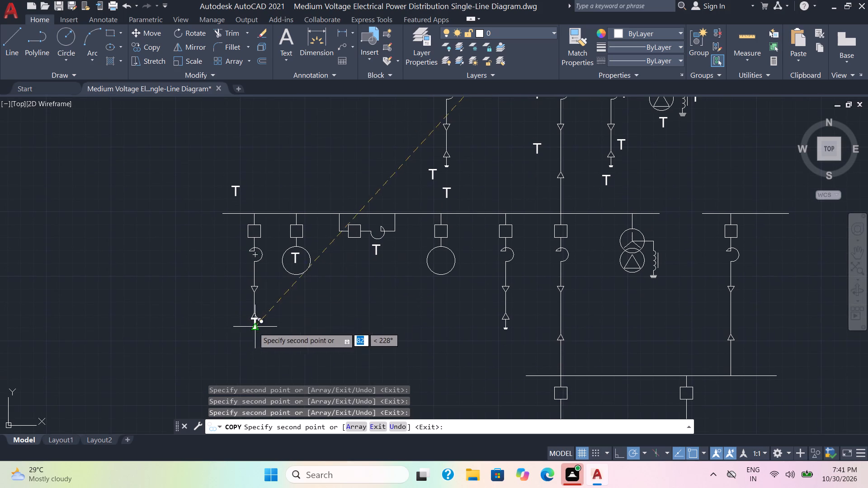
left_click(244, 343)
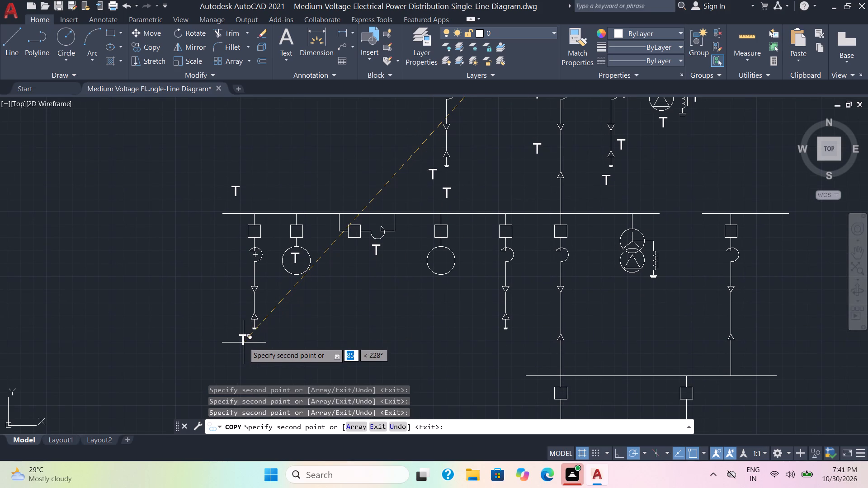
left_click(442, 264)
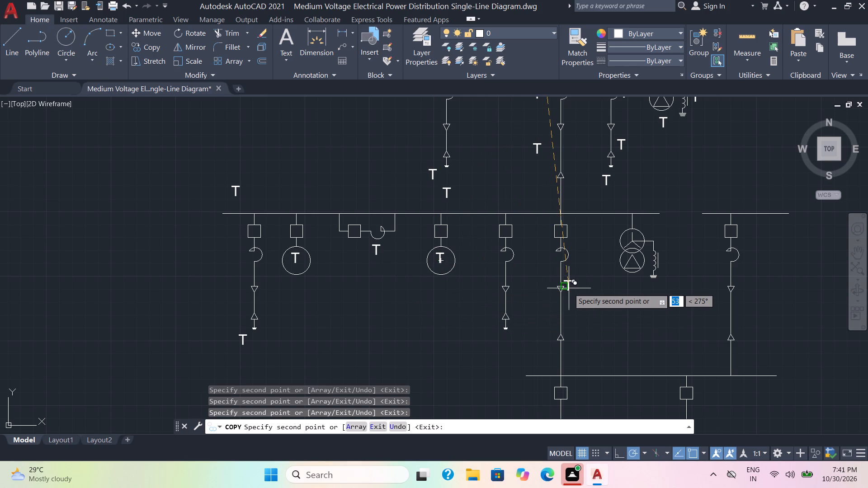
Copy the T label beside the second busbar's two feeders right of the circles, and beside the separate busbar's feeder and above its left end.
left_click(521, 258)
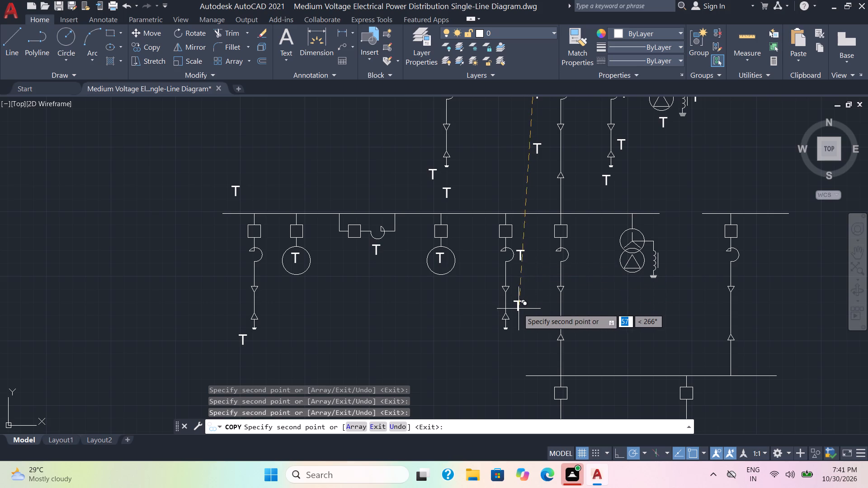
left_click(513, 307)
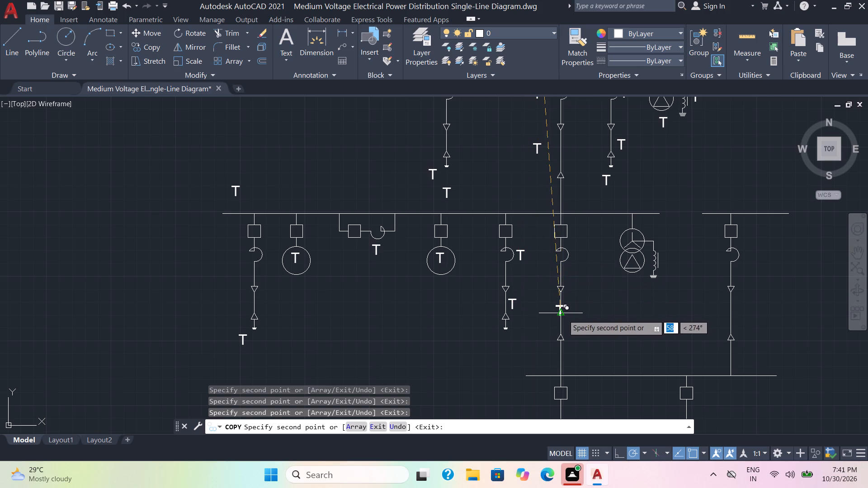
left_click(576, 320)
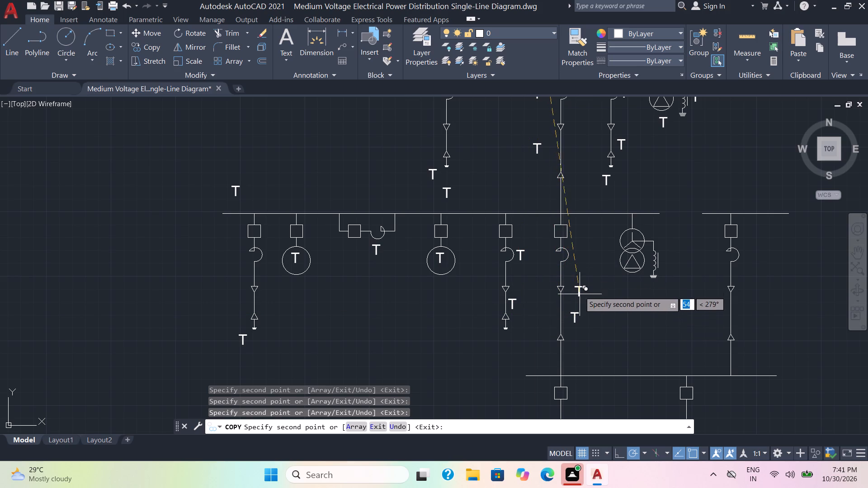
left_click(577, 258)
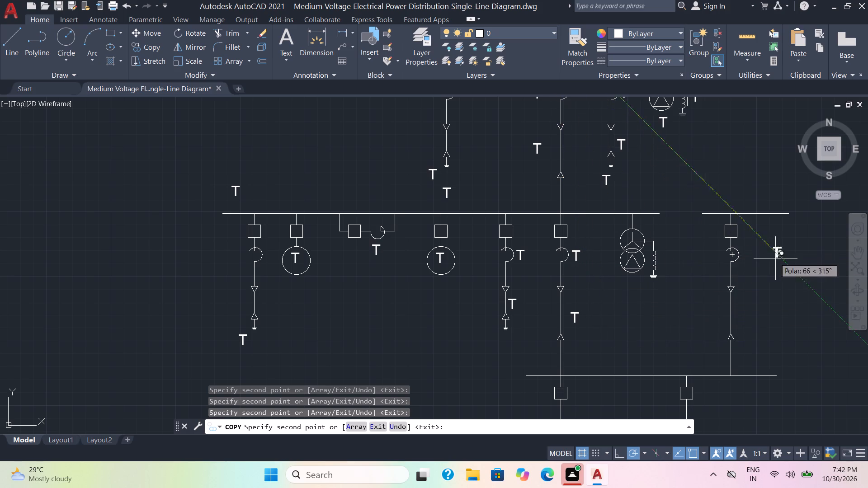
left_click(748, 258)
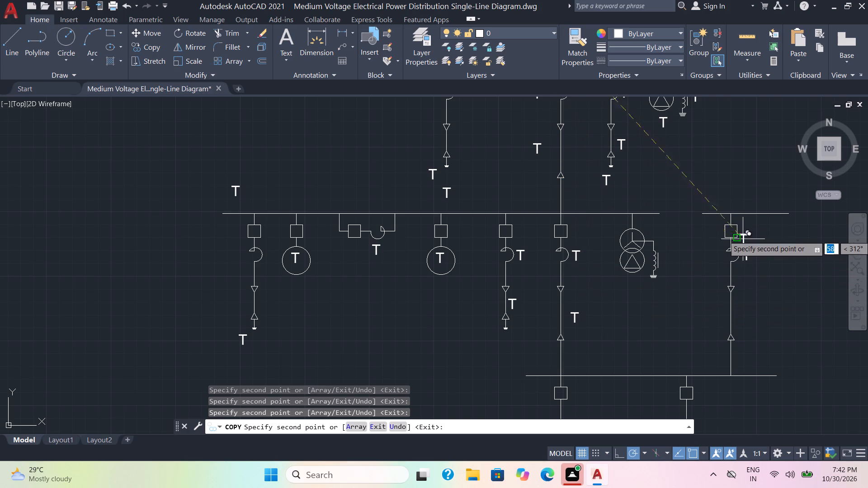
left_click(705, 193)
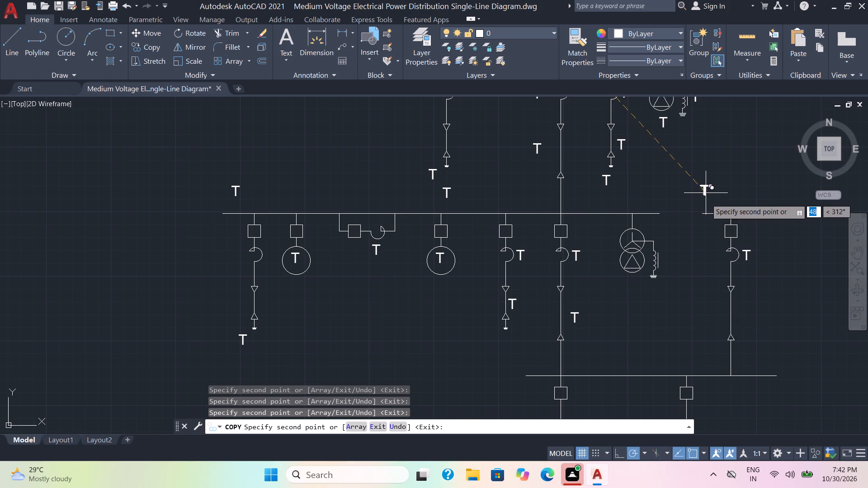
Copy the T label above the lowest busbar, beside the zigzag grounding branch, and inside and below each of the two bottom circles.
left_click(582, 367)
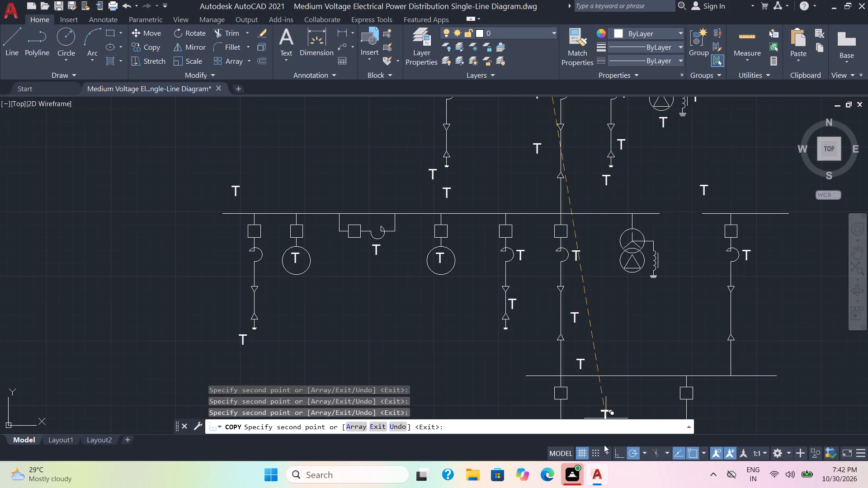
left_click(604, 445)
middle_click_drag(623, 397, 608, 280)
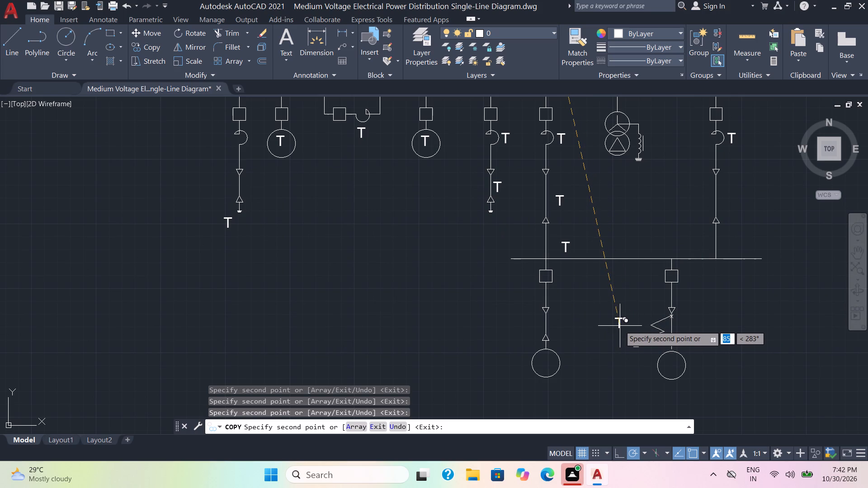
left_click(620, 326)
middle_click_drag(587, 363, 586, 304)
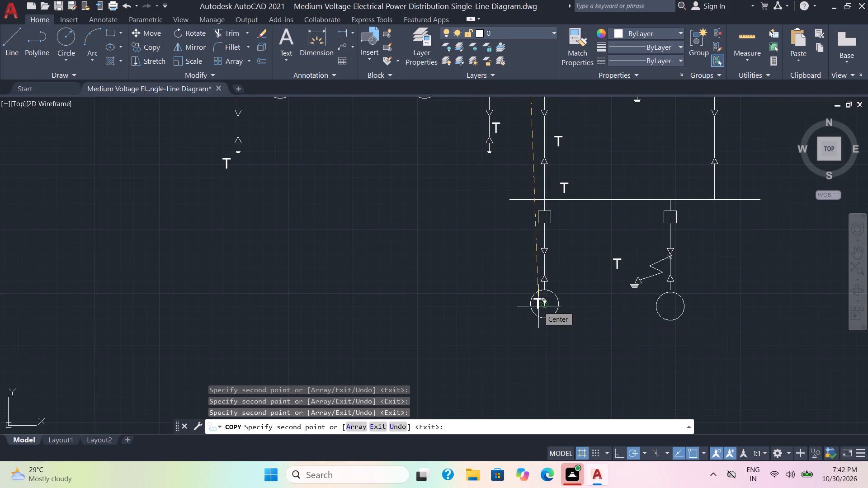
scroll(538, 306, "up", 1)
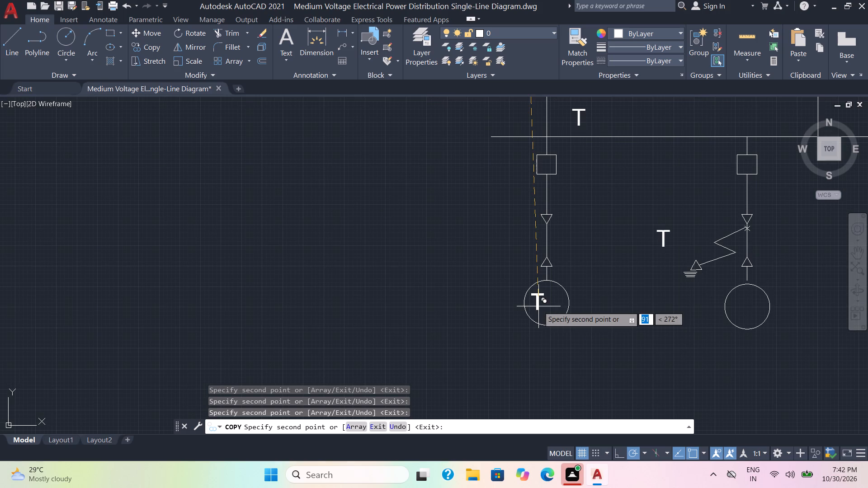
left_click(540, 307)
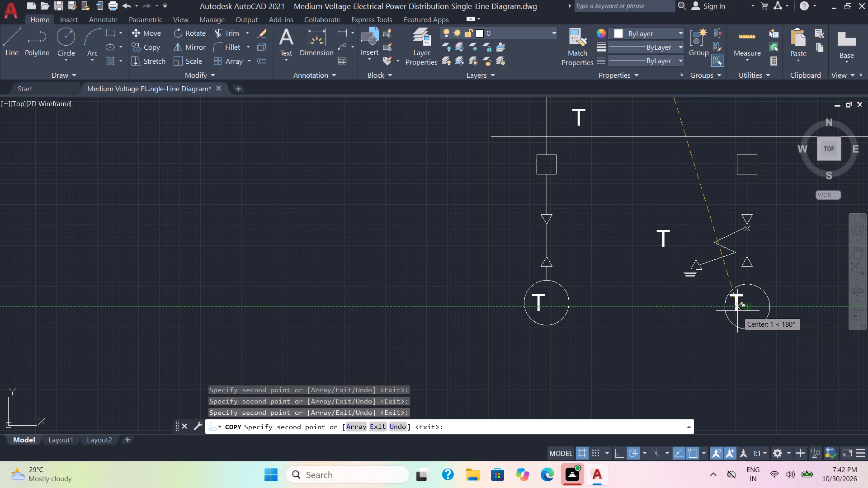
scroll(736, 310, "up", 2)
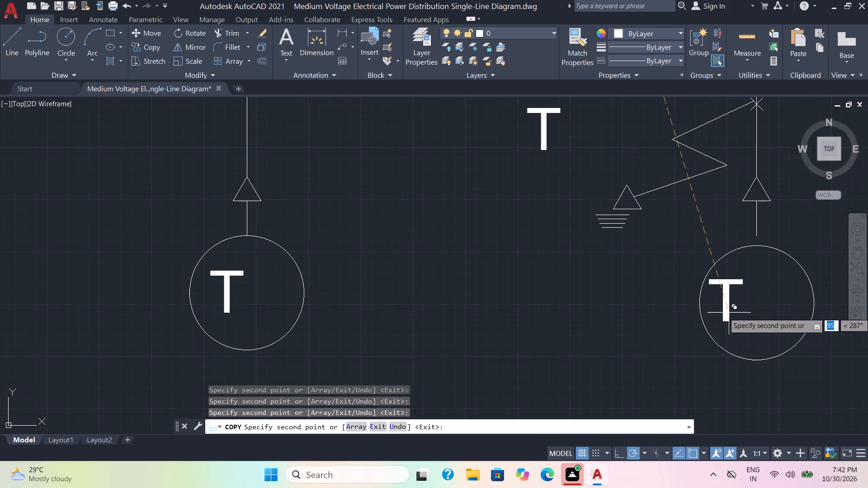
left_click(731, 311)
scroll(579, 317, "down", 1)
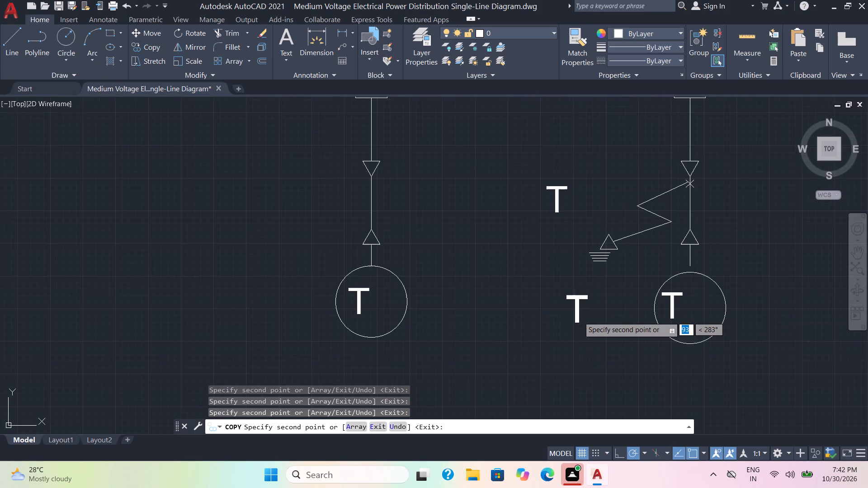
middle_click_drag(579, 317, 578, 238)
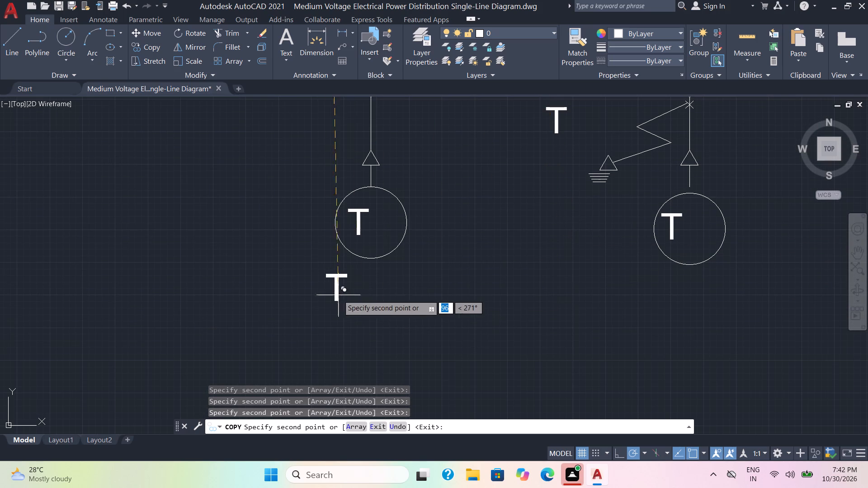
left_click(311, 293)
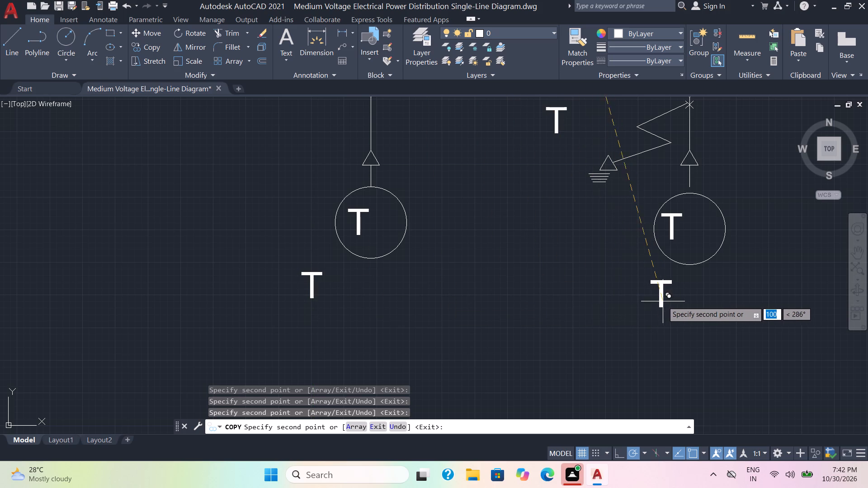
left_click(652, 304)
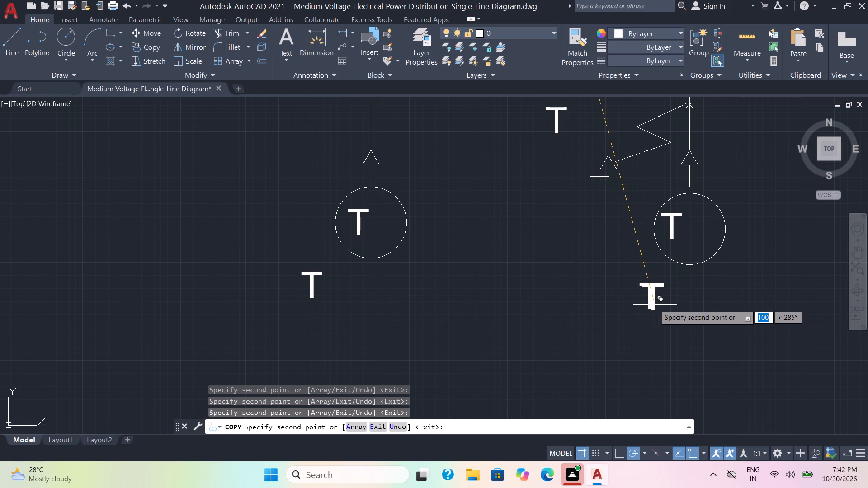
key("Escape")
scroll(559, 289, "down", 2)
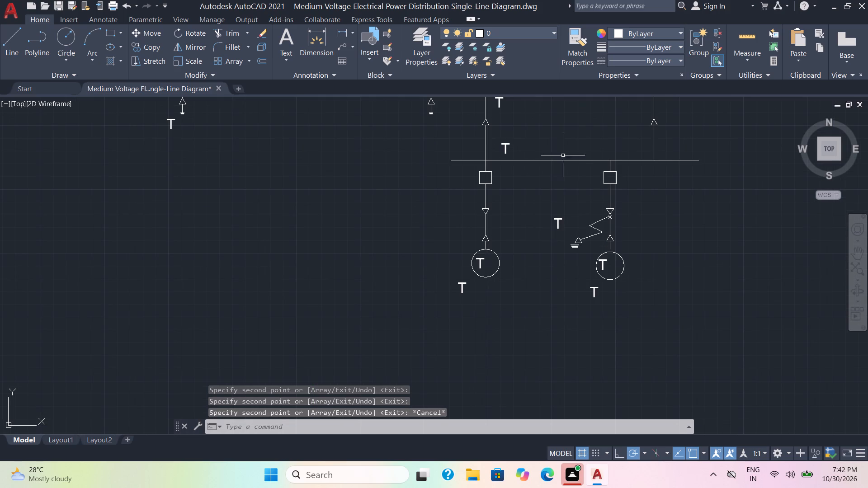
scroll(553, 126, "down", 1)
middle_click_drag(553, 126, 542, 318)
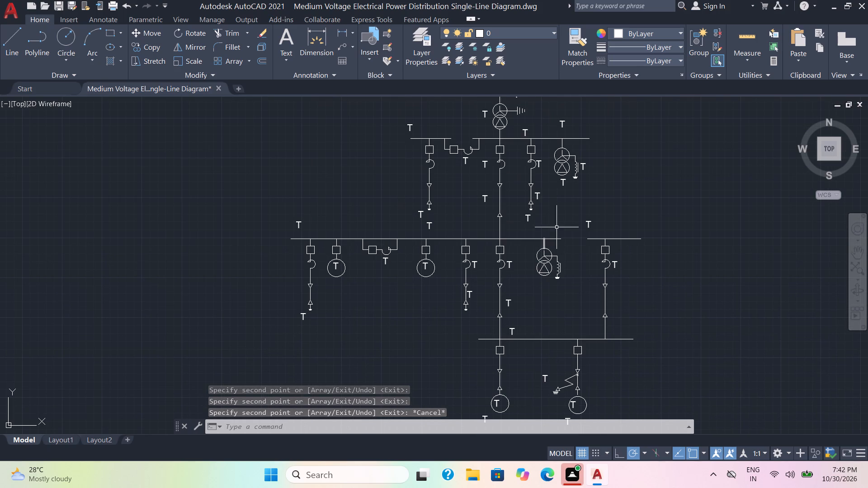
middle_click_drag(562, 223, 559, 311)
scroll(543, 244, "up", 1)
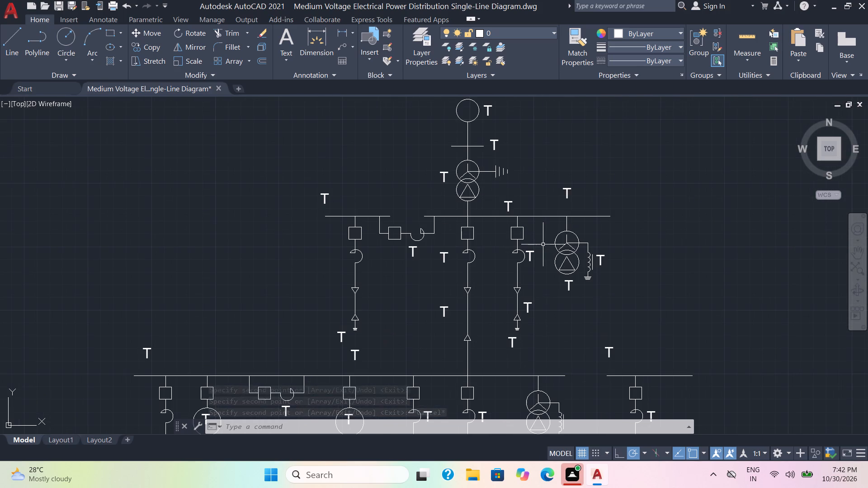
Replace the T label beside the top source circle with "Ss.c - 3GVA" and widen its text frame to fit one line.
scroll(562, 168, "up", 1)
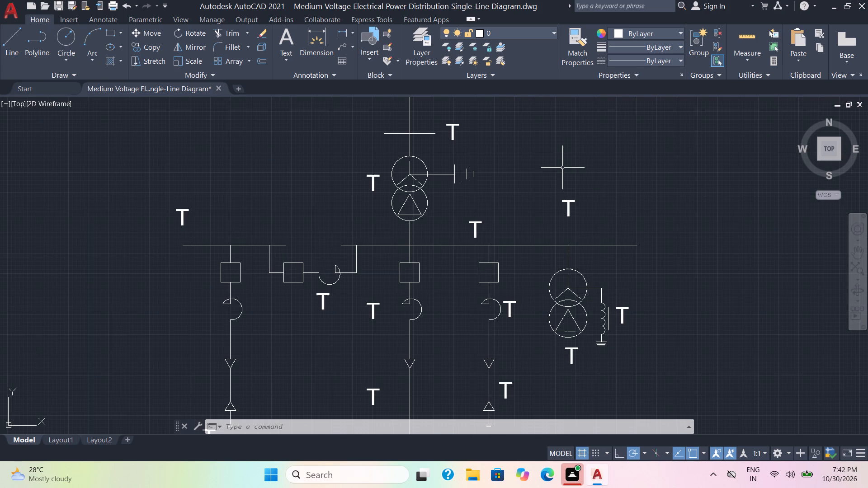
middle_click_drag(562, 167, 579, 271)
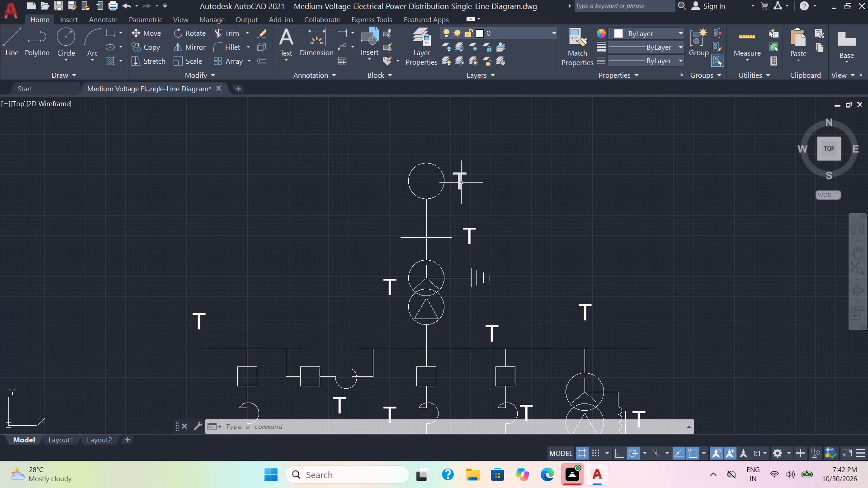
double_click(461, 183)
left_click_drag(465, 180, 445, 183)
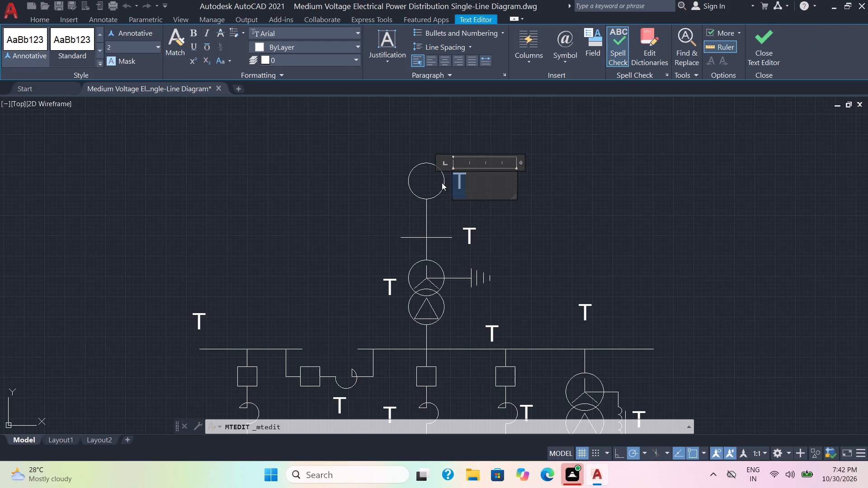
key("s")
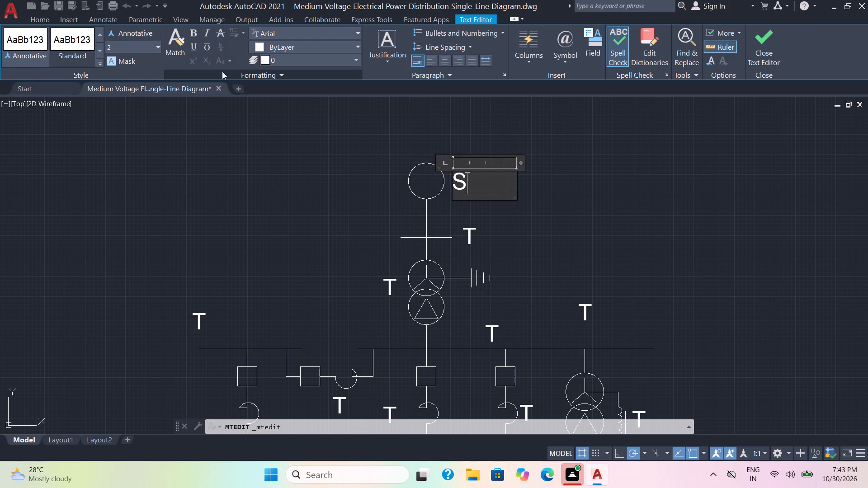
left_click(228, 60)
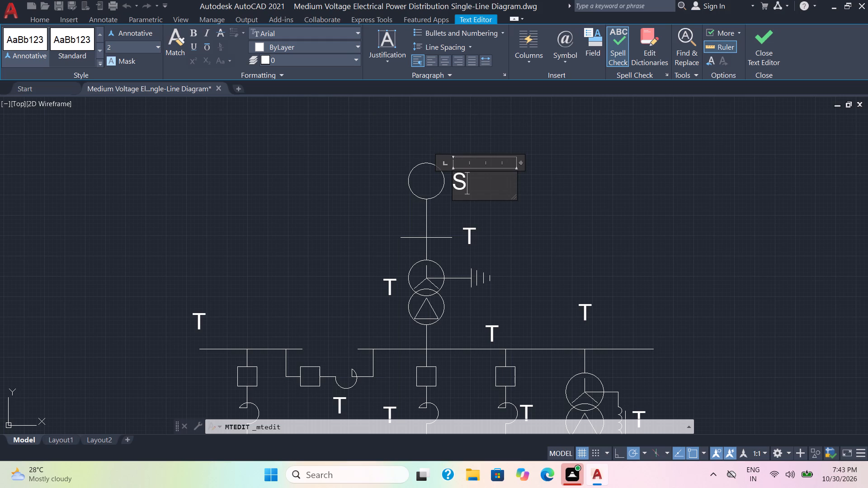
key("s")
key("period")
key("c")
key("space")
key("minus")
key("space")
key("3")
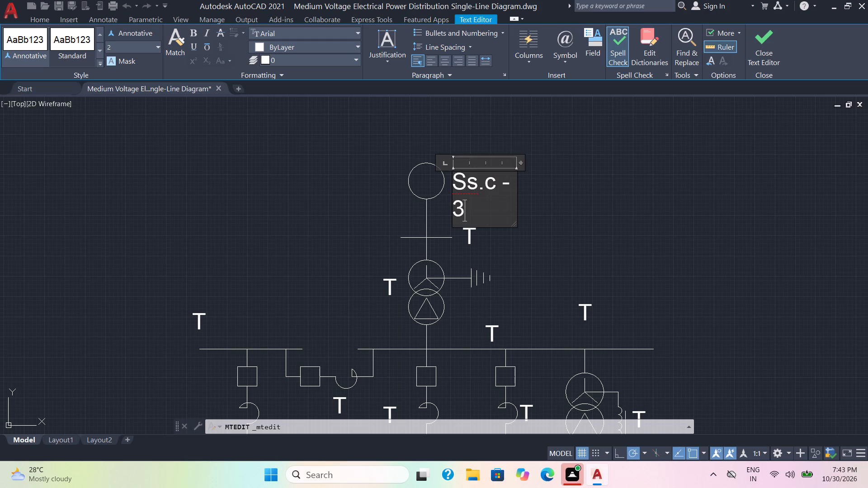
type("GVA")
left_click_drag(523, 163, 595, 158)
left_click(568, 239)
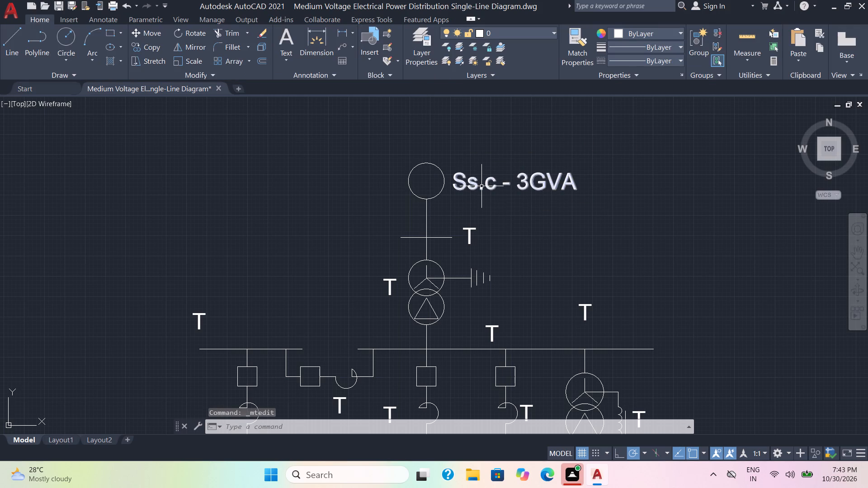
Format the "s.c" part of the source label as subscript.
double_click(487, 185)
left_click_drag(497, 185, 467, 188)
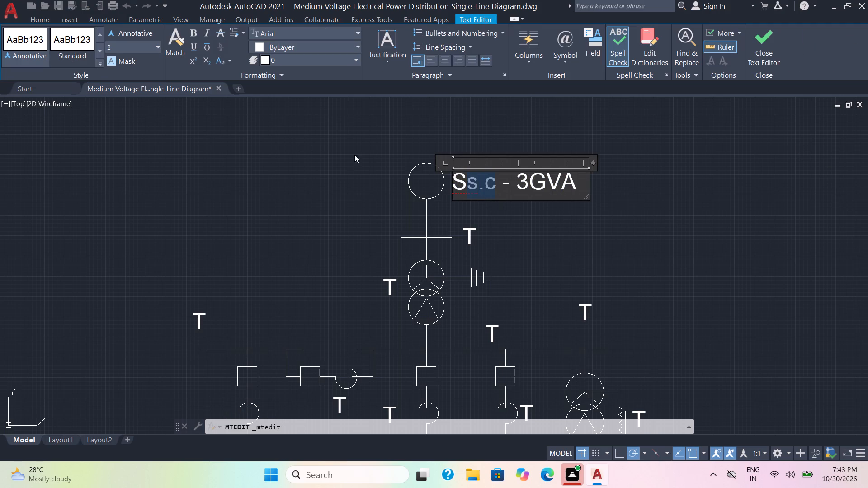
left_click(207, 63)
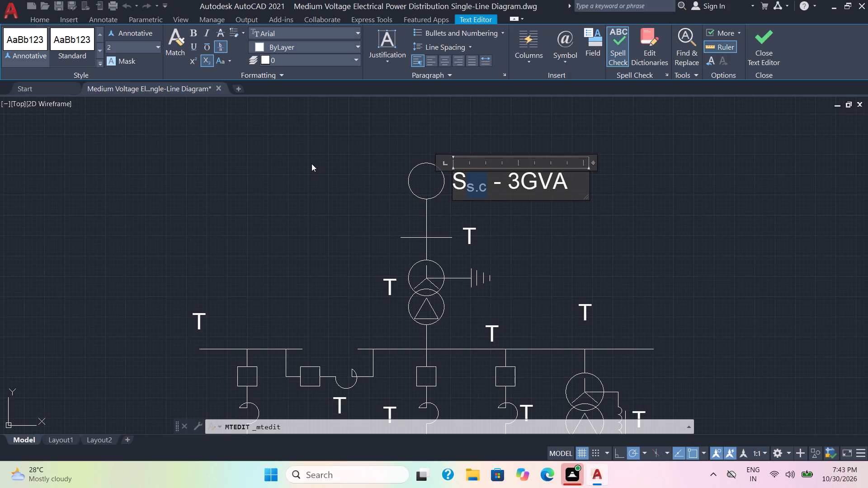
left_click(564, 238)
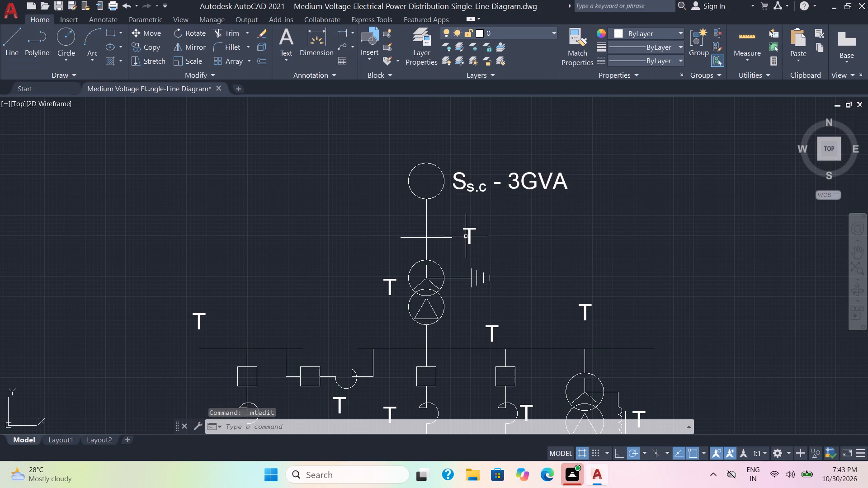
Replace the T label beside the short bar below the source with "110 kV" and widen its frame to fit one line.
double_click(471, 235)
left_click_drag(477, 233, 450, 233)
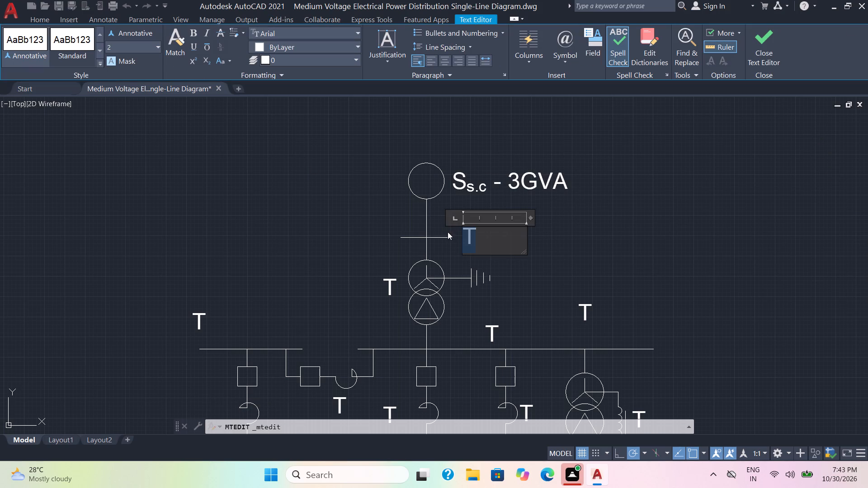
type("11")
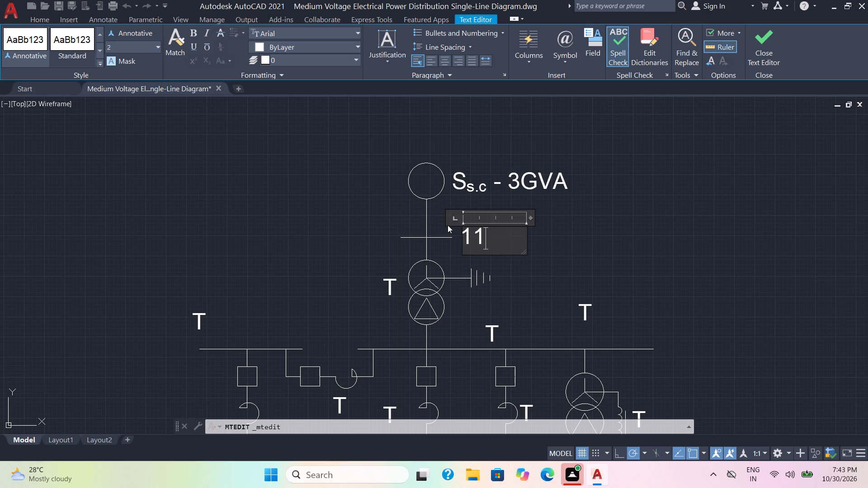
key("0")
key("space")
key("shift+k")
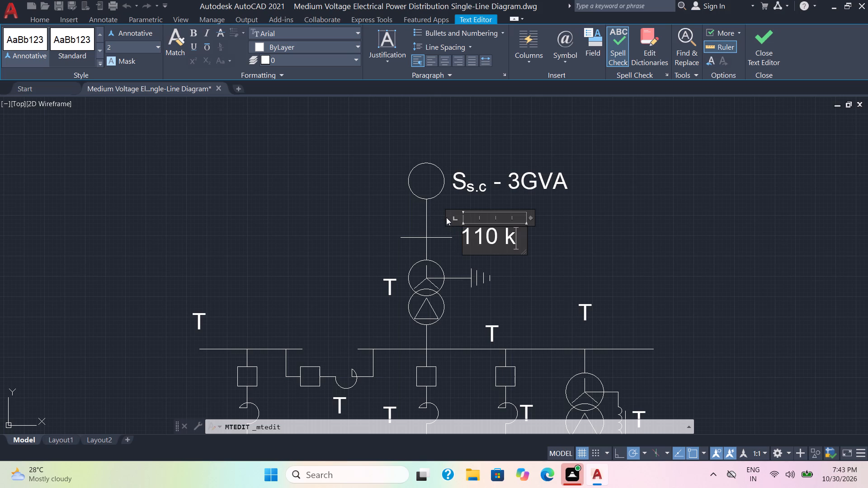
key("v")
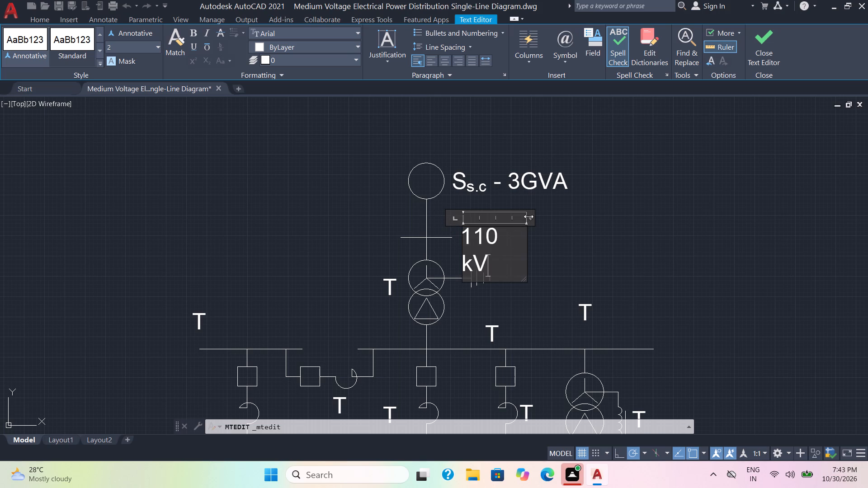
left_click_drag(528, 216, 548, 213)
left_click(565, 236)
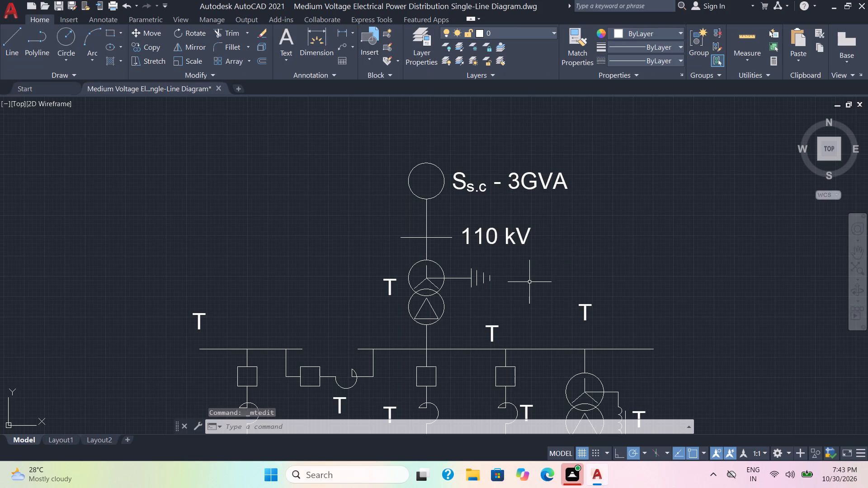
Replace the T label above the middle of the first busbar, right of the main transformer, with "6 kV".
middle_click_drag(524, 282, 526, 186)
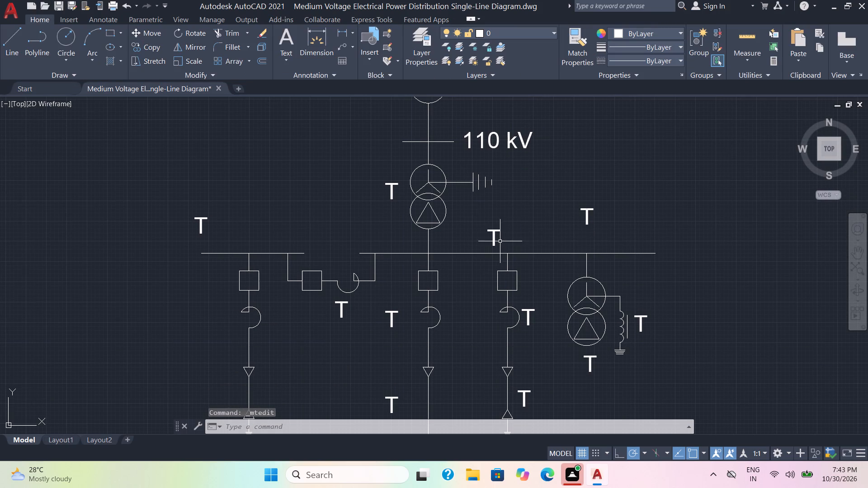
double_click(496, 242)
double_click(494, 240)
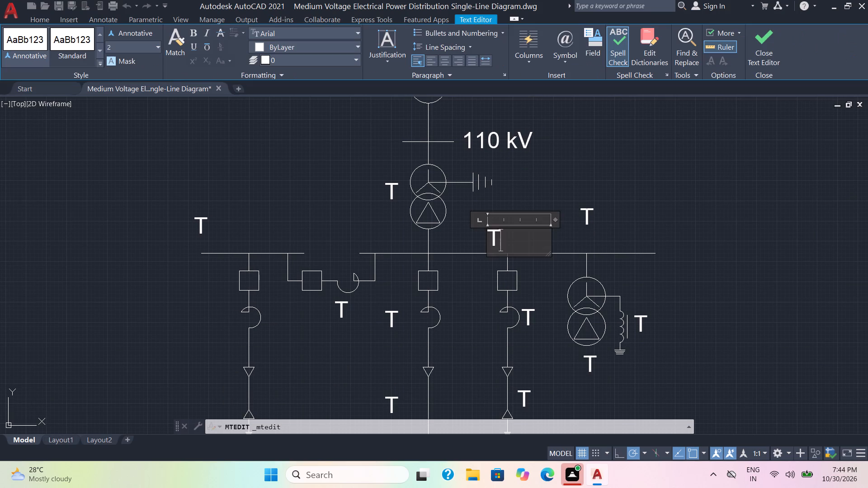
left_click_drag(504, 237, 473, 237)
key("6")
key("space")
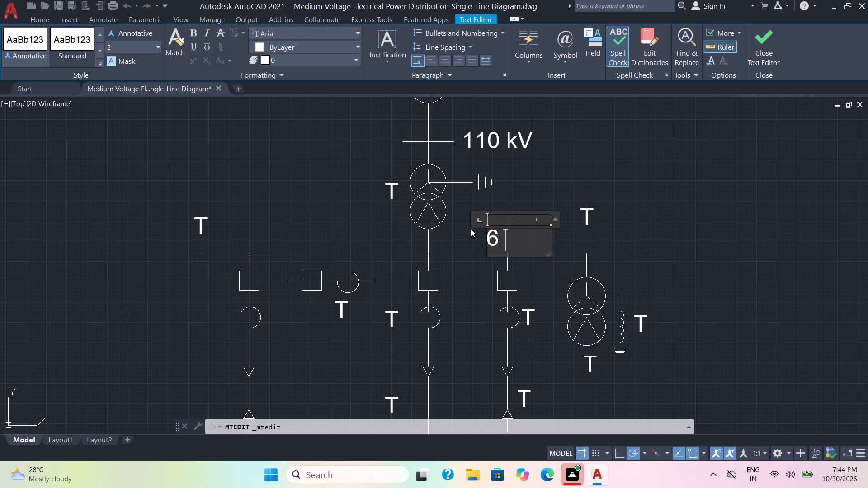
key("shift+k")
key("v")
left_click(543, 180)
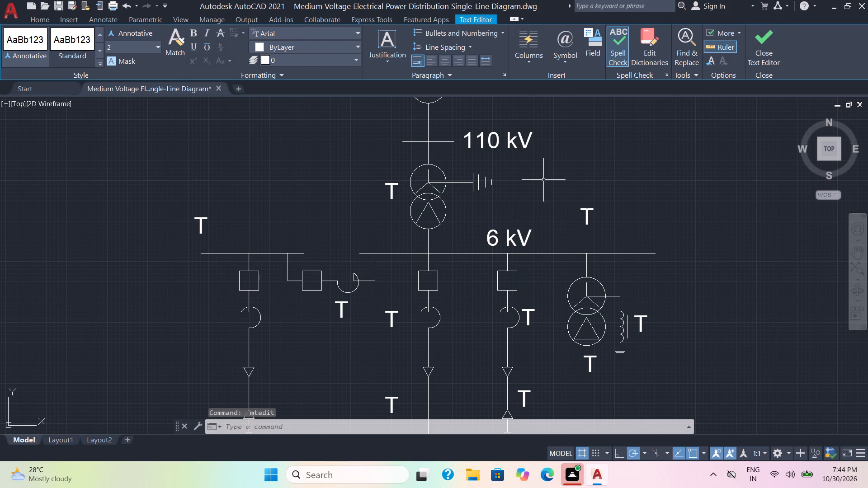
Replace the T label above the right end of the first busbar with "Substation A" over "section 1" and widen its frame to fit two lines.
double_click(585, 218)
left_click_drag(594, 217, 576, 222)
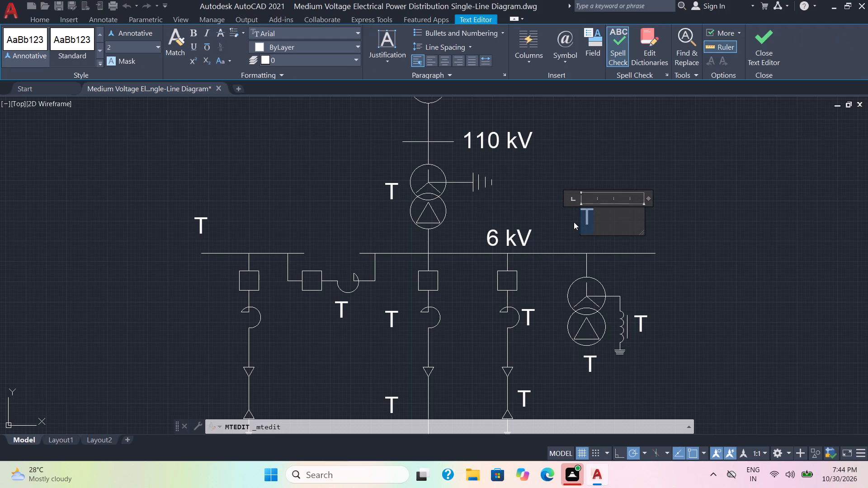
key("u")
type("bstat")
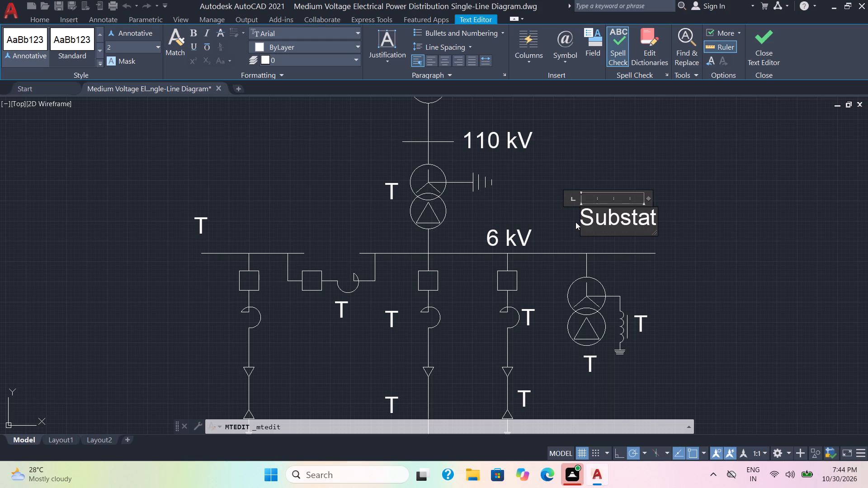
type("io")
type("n")
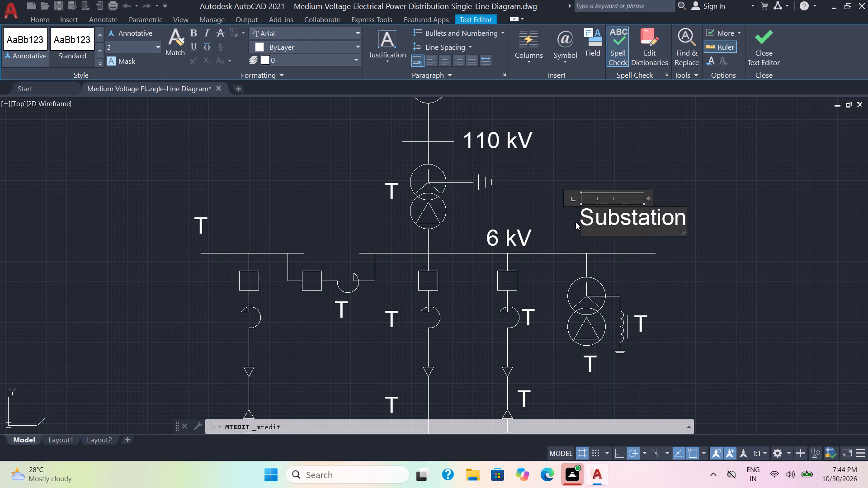
key("space")
key("shift+a")
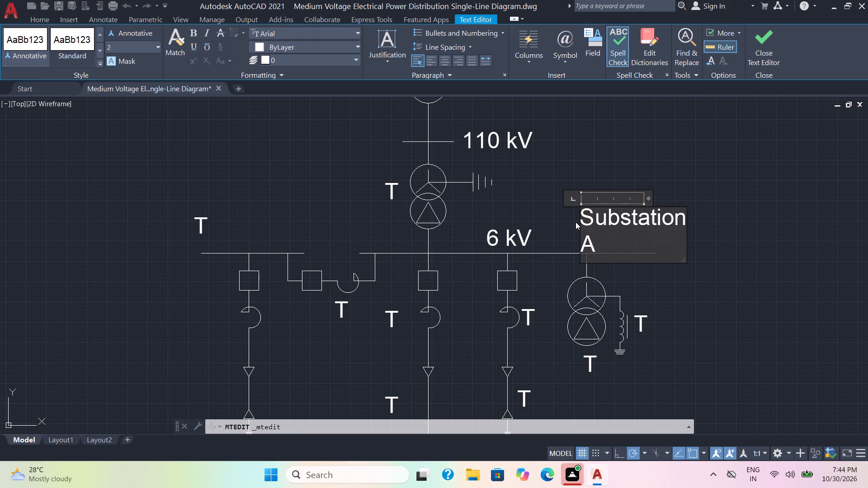
key("Return")
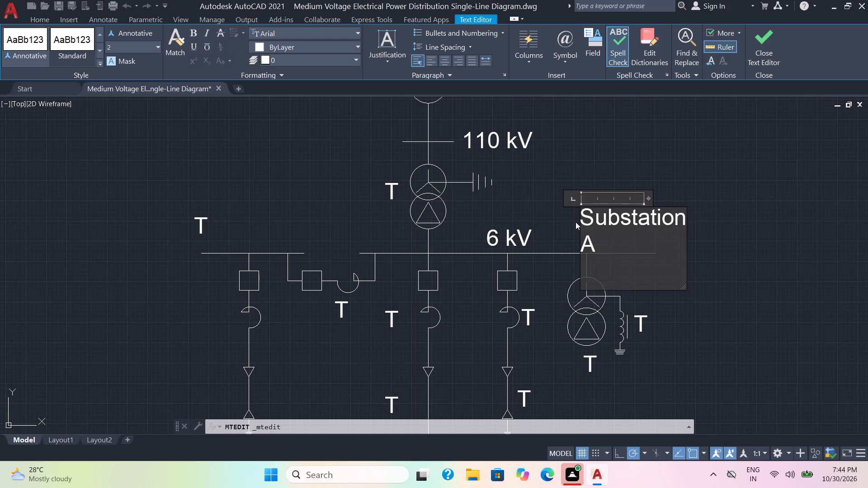
key("shift+s")
key("BackSpace")
type("sec")
key("t")
type("io")
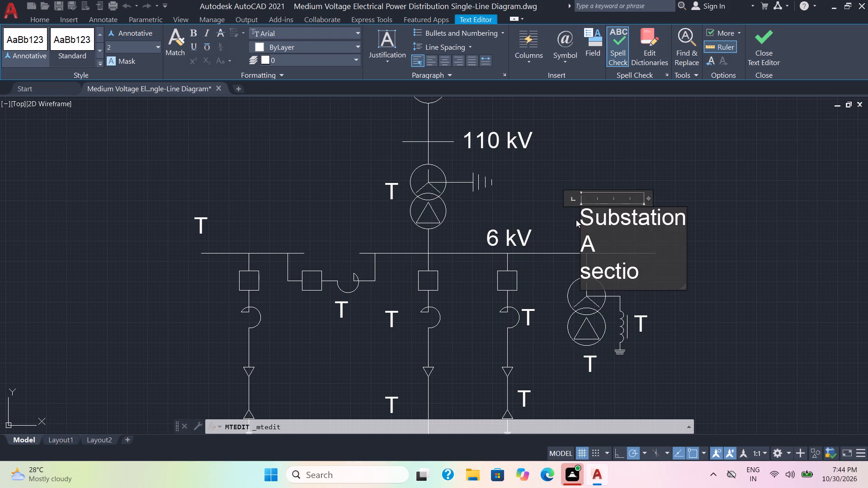
type("n 1")
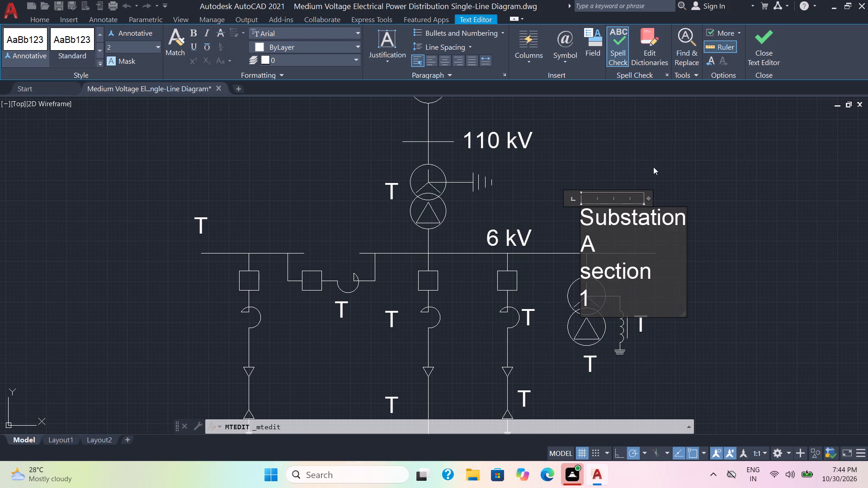
left_click_drag(651, 197, 731, 190)
left_click(753, 244)
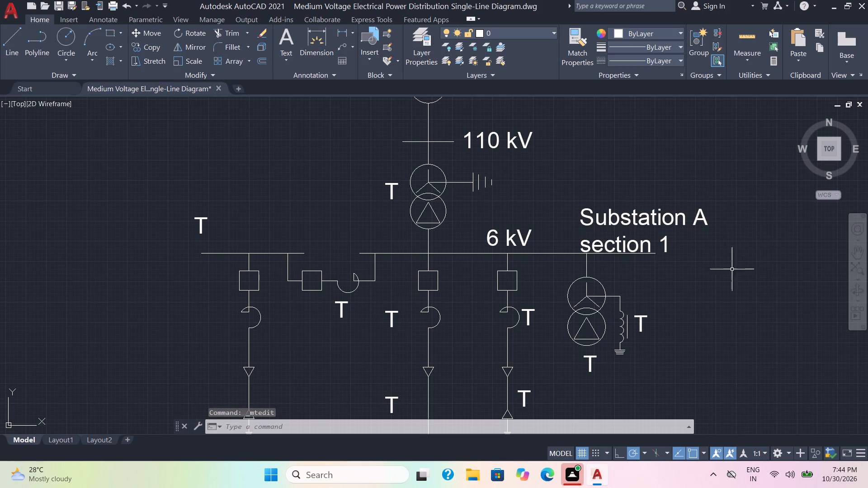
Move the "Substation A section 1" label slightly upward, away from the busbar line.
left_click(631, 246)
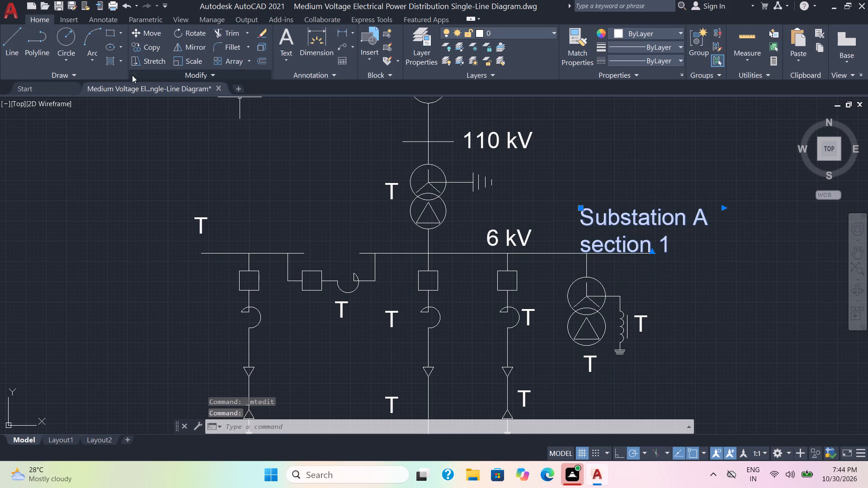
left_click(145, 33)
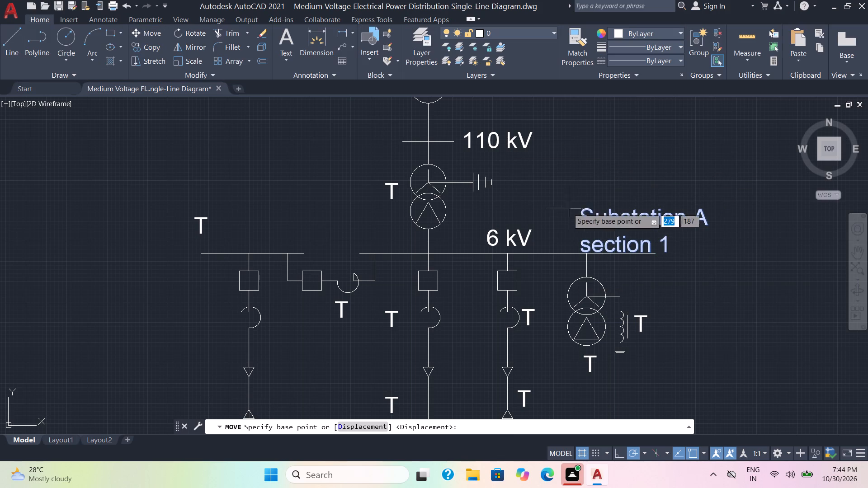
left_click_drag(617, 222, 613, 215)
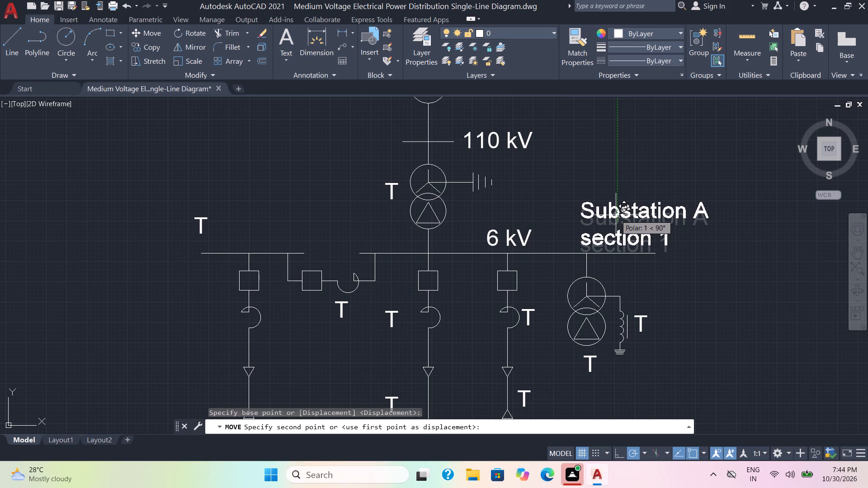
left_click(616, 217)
Set the text height of the whole "Substation A section 1" label to 1.
double_click(620, 241)
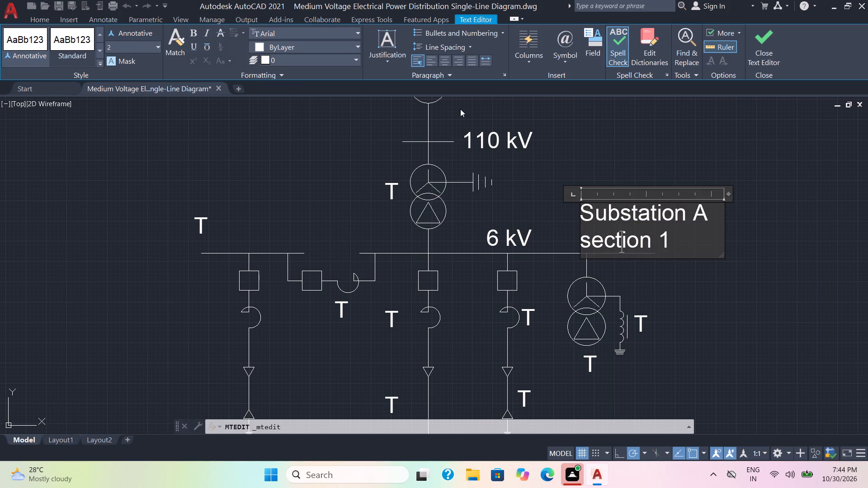
left_click_drag(676, 243, 579, 203)
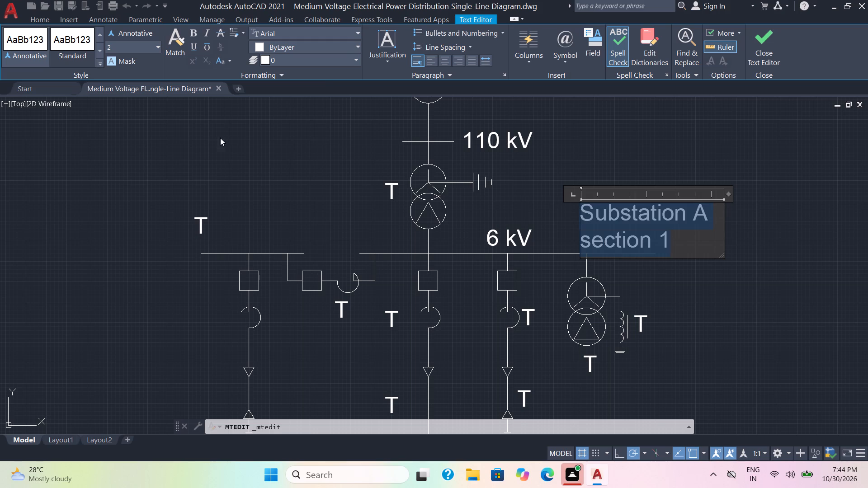
left_click(154, 50)
key("1")
key("Return")
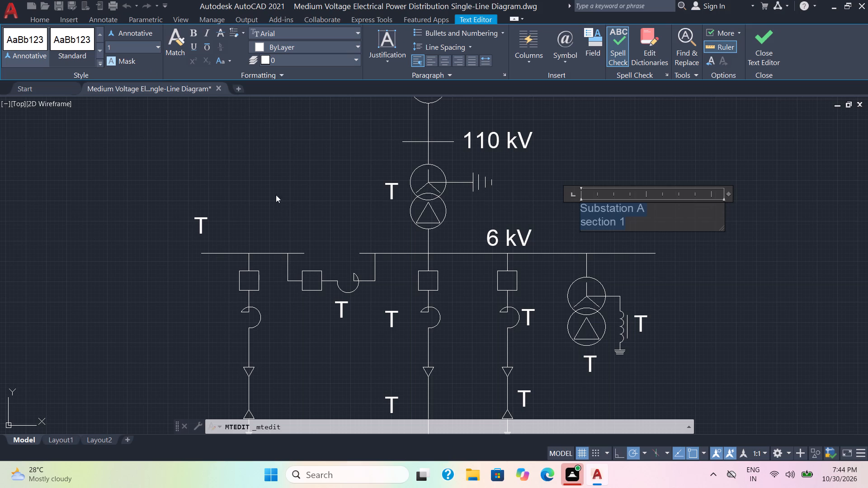
left_click(753, 266)
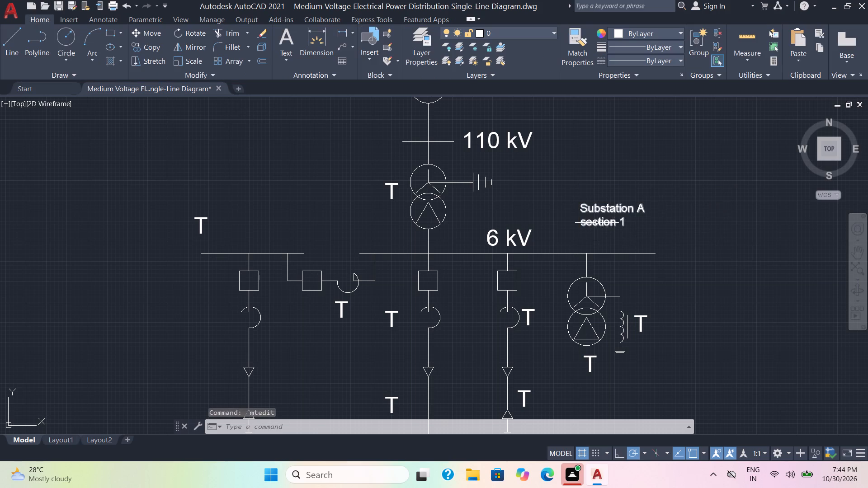
Move the "Substation A section 1" label down and slightly right so it sits just above the busbar's right end.
left_click(597, 222)
left_click(143, 34)
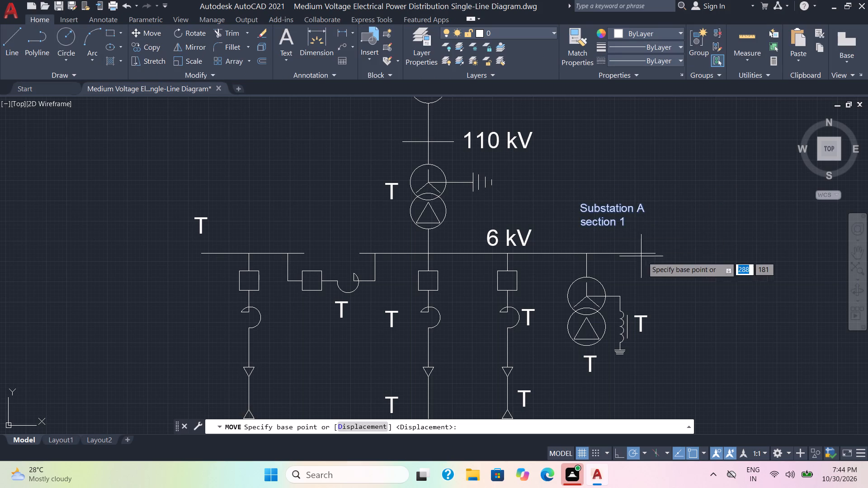
left_click(605, 222)
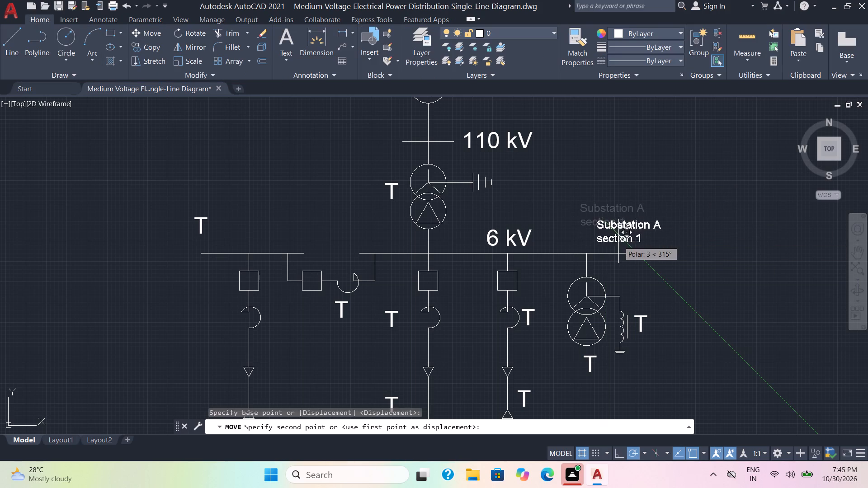
scroll(618, 241, "up", 2)
left_click(601, 251)
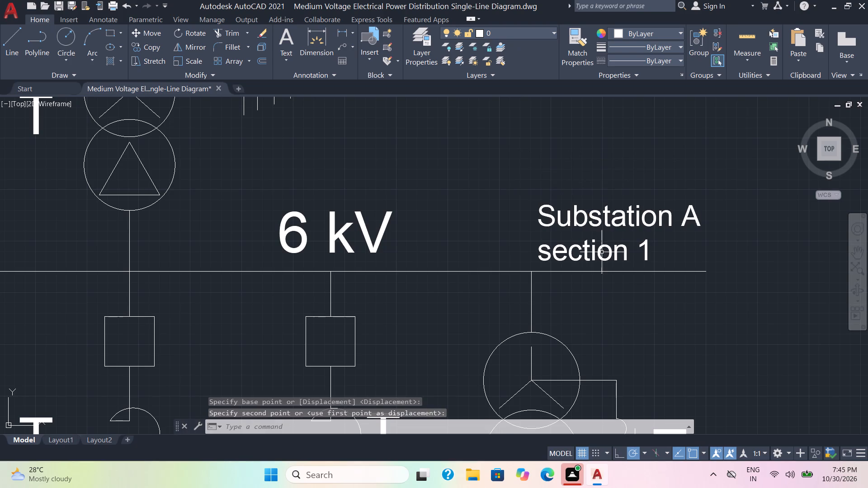
Delete the four T labels above the upper-left busbar, the left end and middle of the long lower busbar, and the separate lower-right busbar.
scroll(624, 305, "down", 1)
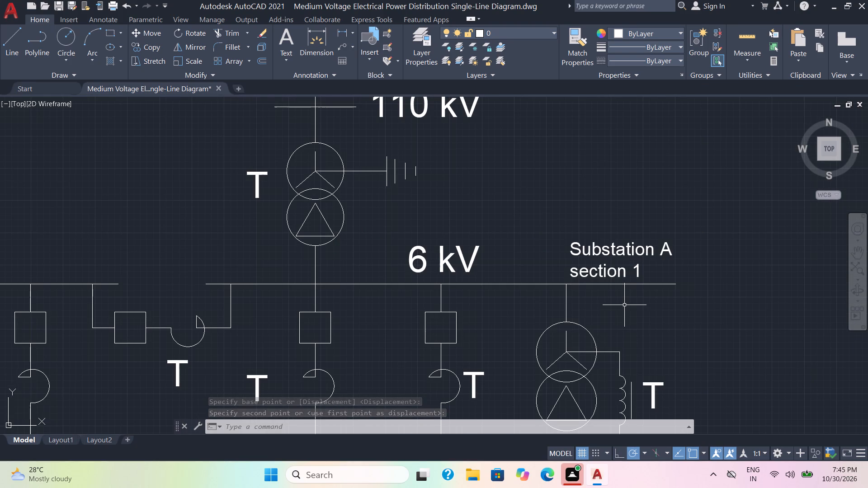
scroll(629, 319, "down", 1)
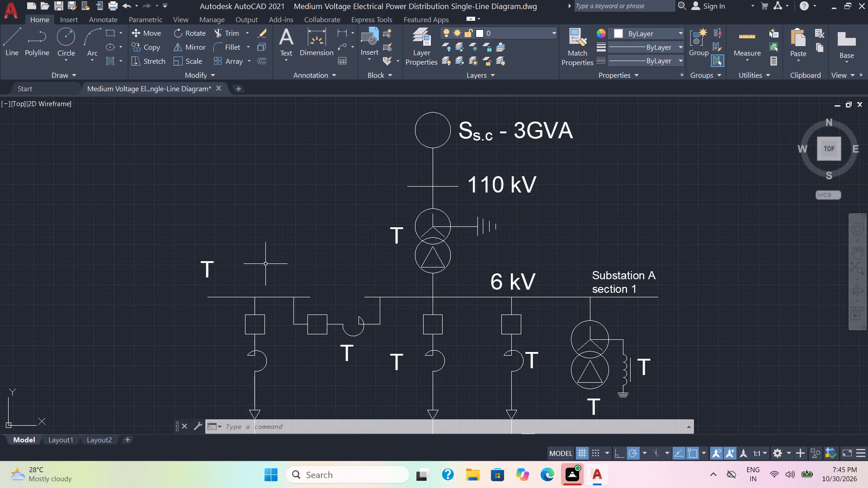
scroll(266, 263, "down", 1)
middle_click_drag(266, 263, 265, 137)
left_click(228, 143)
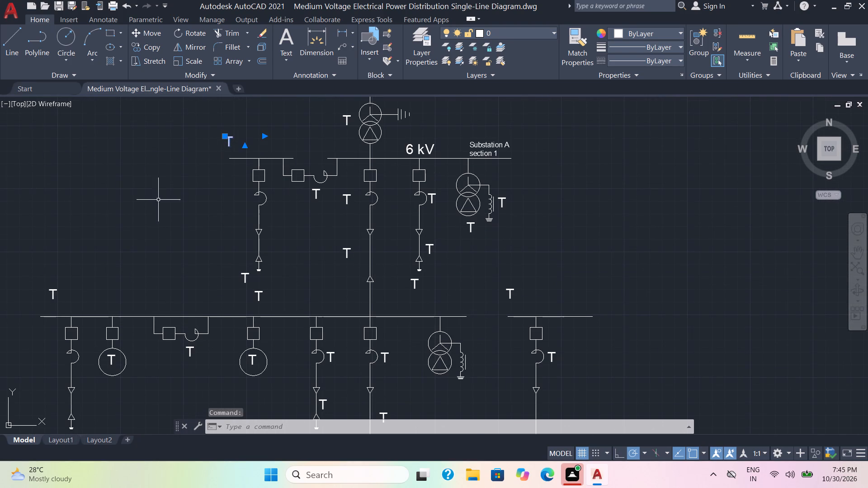
left_click(52, 297)
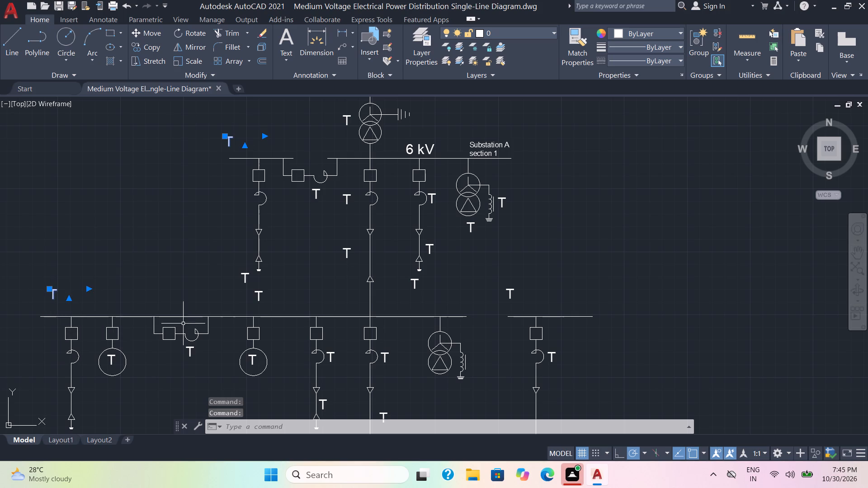
left_click(259, 299)
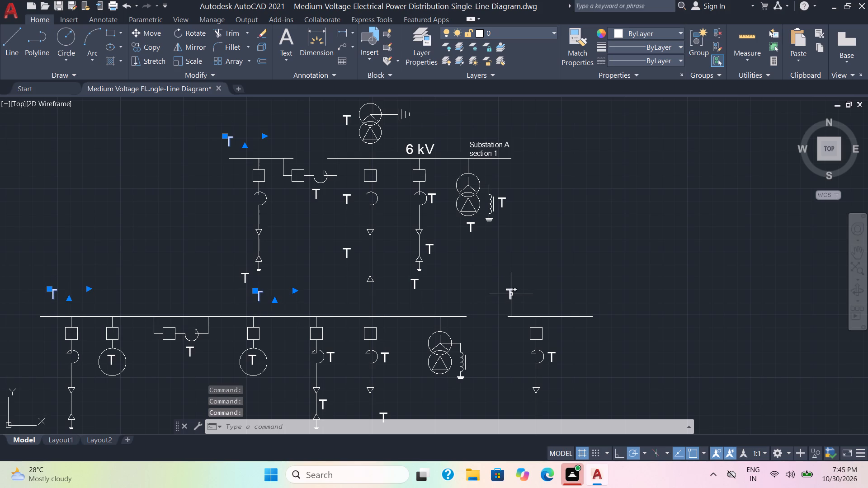
left_click(511, 294)
key("Delete")
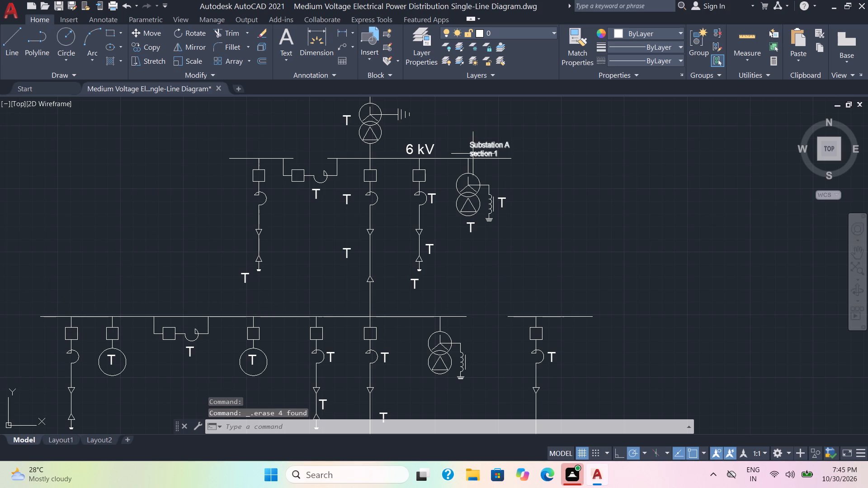
Copy the "Substation A section 1" label above the lower-right busbar and above the middle and left end of the long lower busbar.
left_click(479, 150)
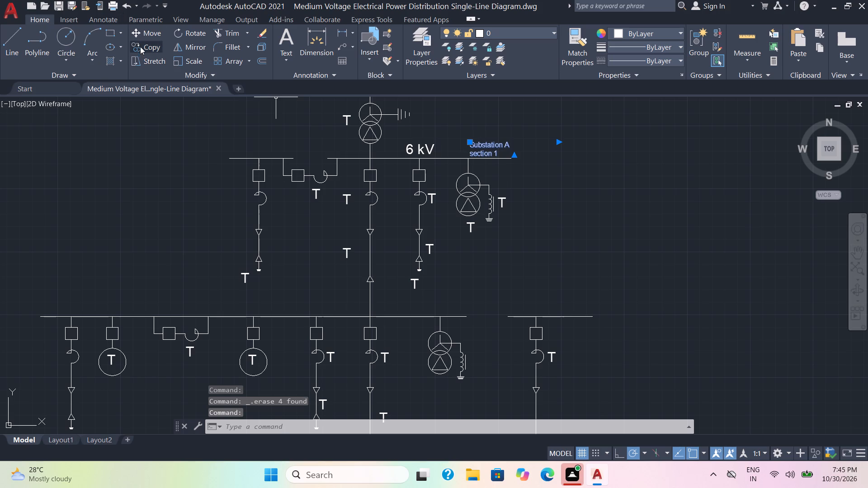
left_click(147, 47)
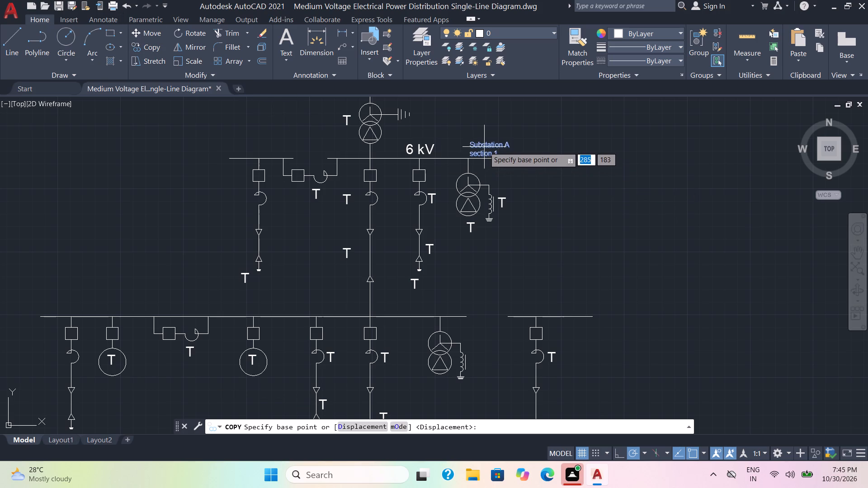
left_click(484, 147)
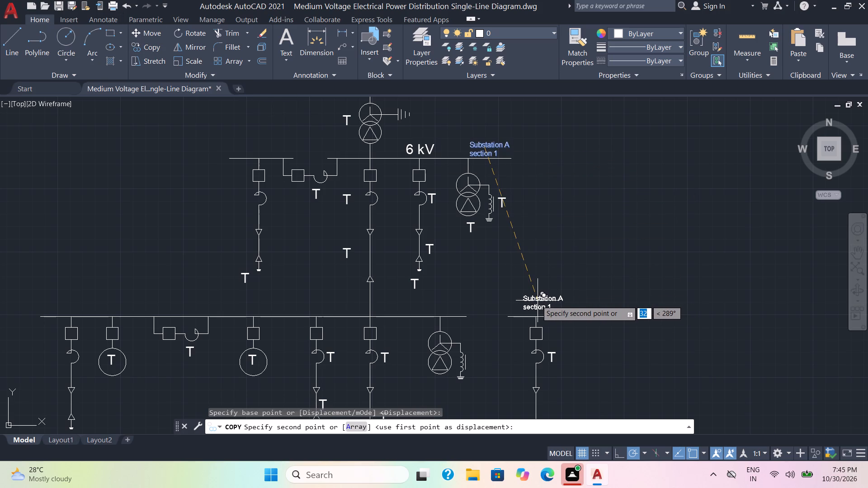
left_click(537, 300)
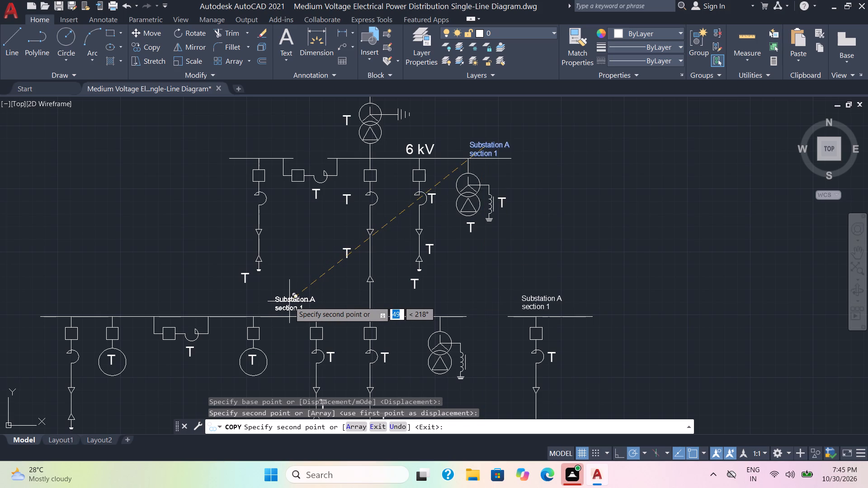
left_click(282, 301)
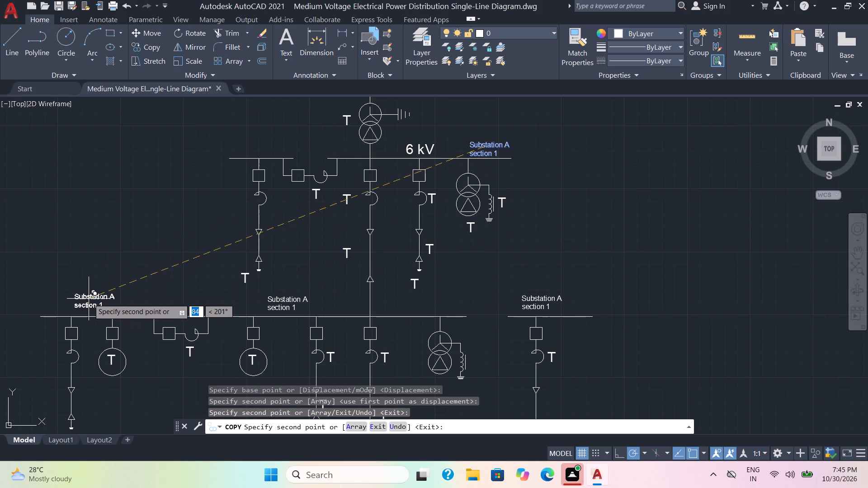
left_click(89, 300)
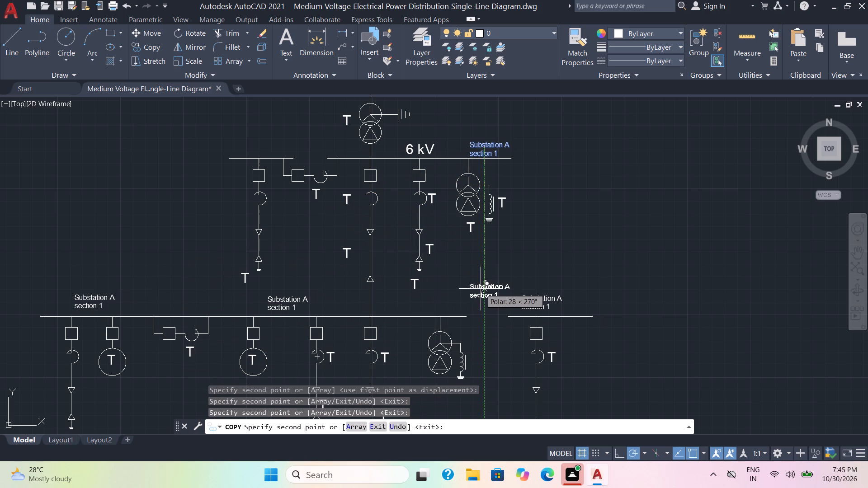
key("Escape")
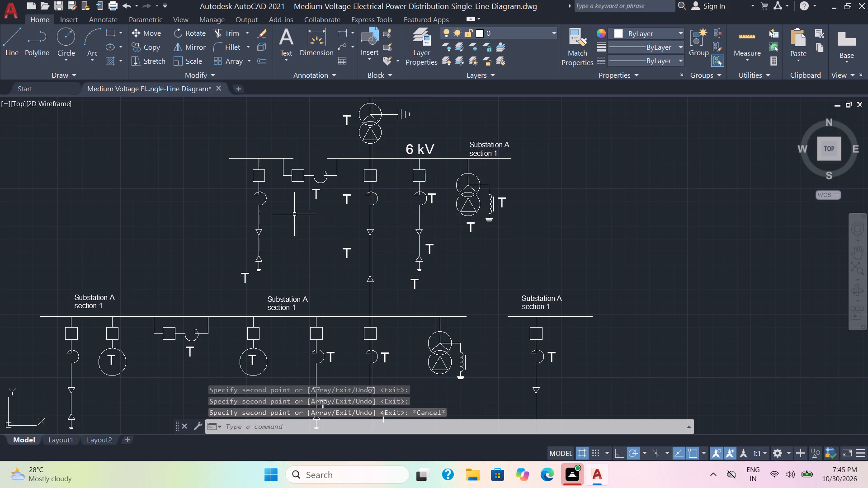
Replace the T below the leftmost feeder of the upper busbar with the text "Loads".
double_click(244, 282)
left_click_drag(250, 281, 242, 283)
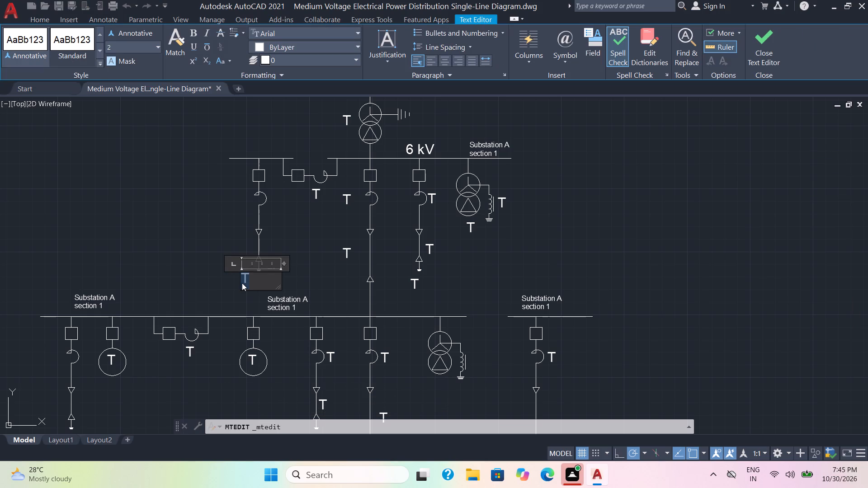
type("Loads")
left_click(193, 250)
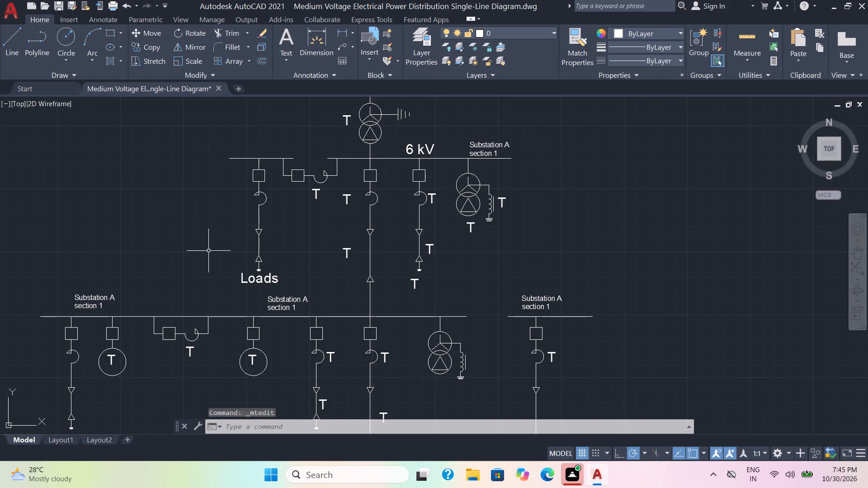
Change the T below the upper bus-tie reactor to "SR" and the T beside the central feeder's reactor to "SR1".
double_click(318, 192)
left_click_drag(323, 194, 307, 197)
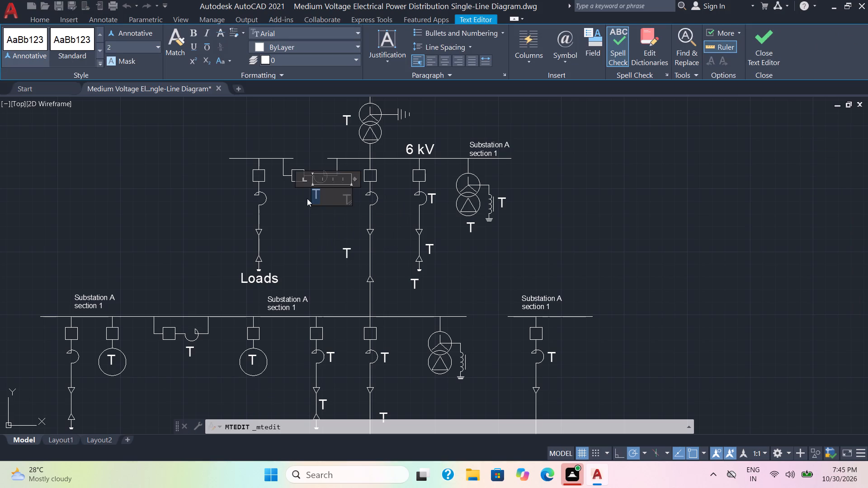
type("SR")
left_click(323, 230)
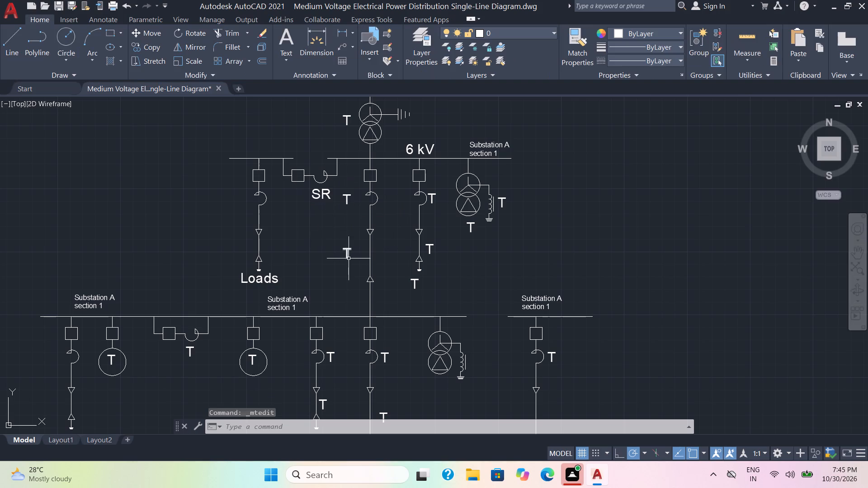
double_click(346, 202)
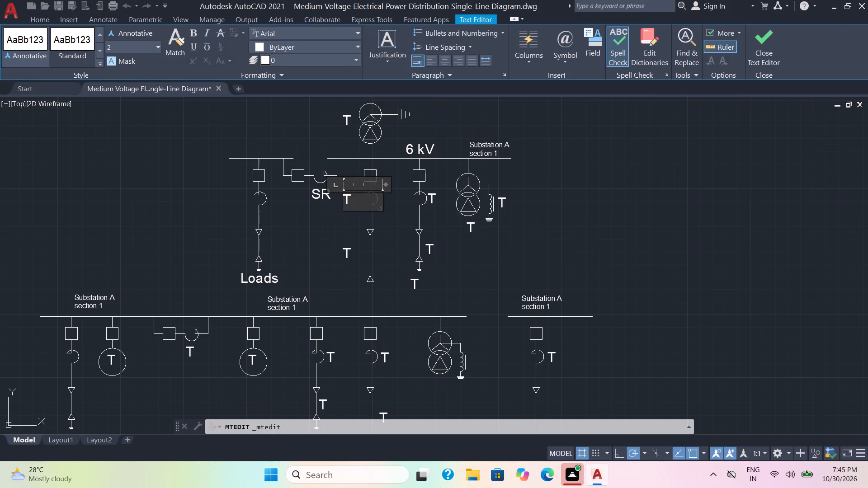
left_click_drag(354, 202, 336, 204)
type("SR1")
left_click(331, 235)
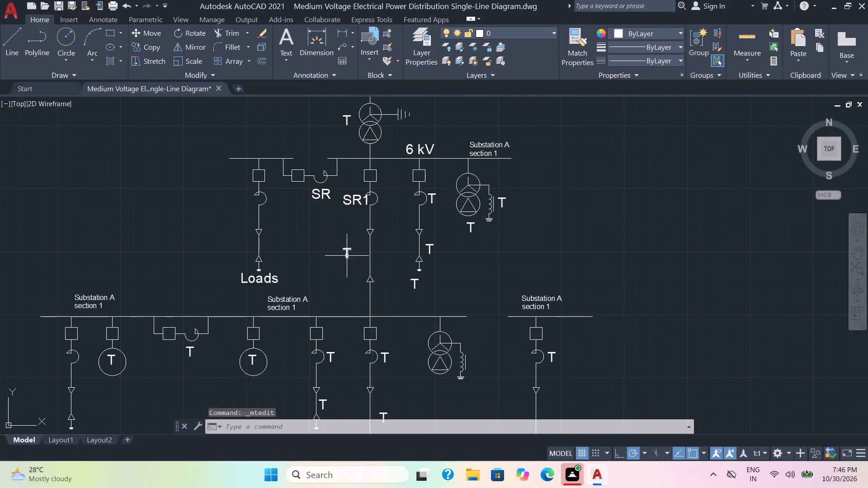
Replace the T beside the central feeder's cable line, below SR1, with "CL1".
double_click(349, 252)
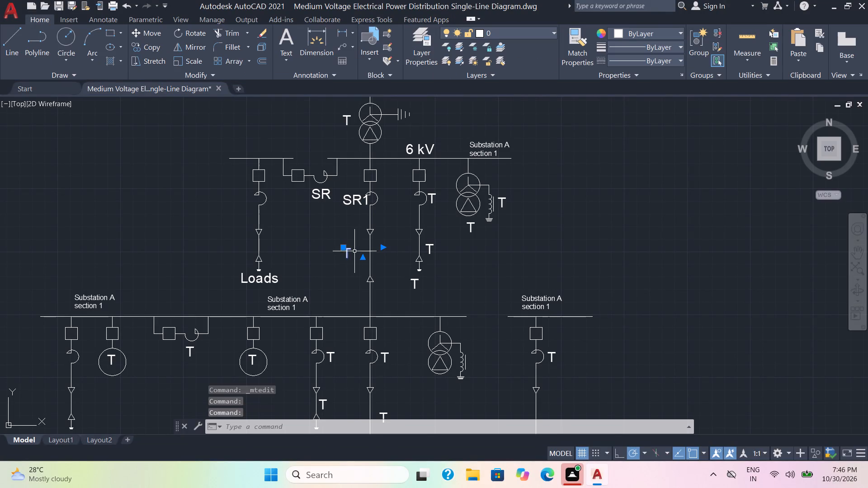
double_click(347, 256)
left_click_drag(351, 254, 337, 258)
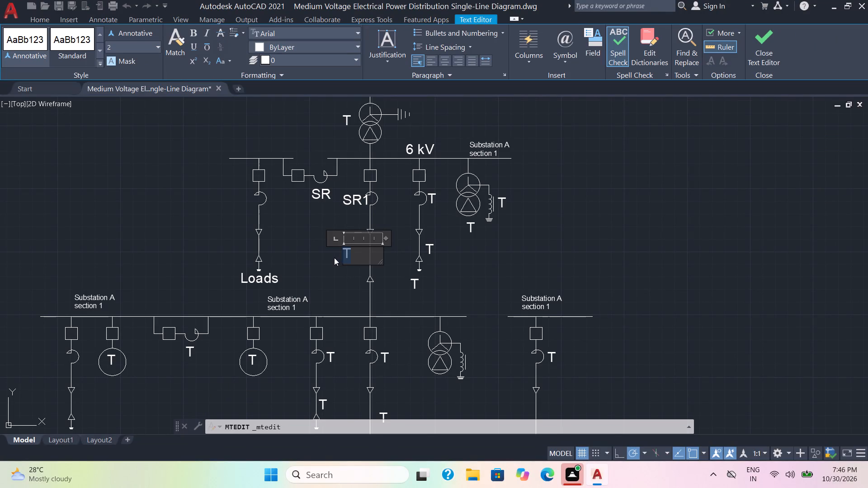
key("c")
type("L1")
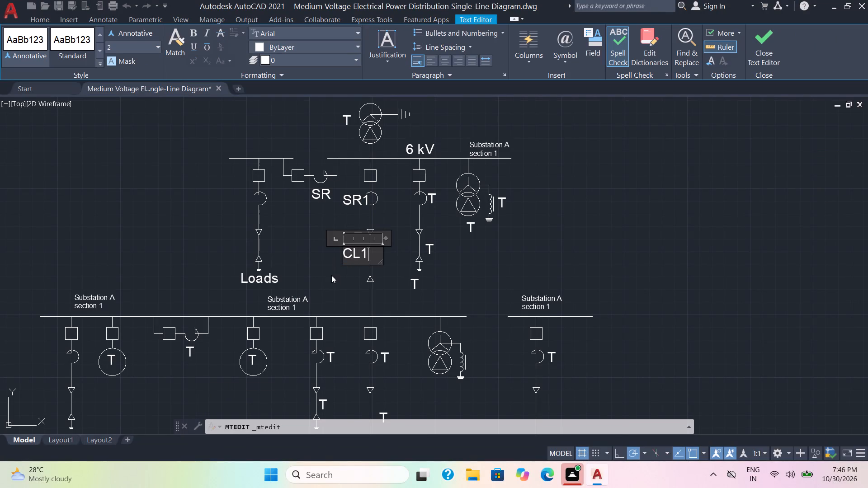
left_click(330, 281)
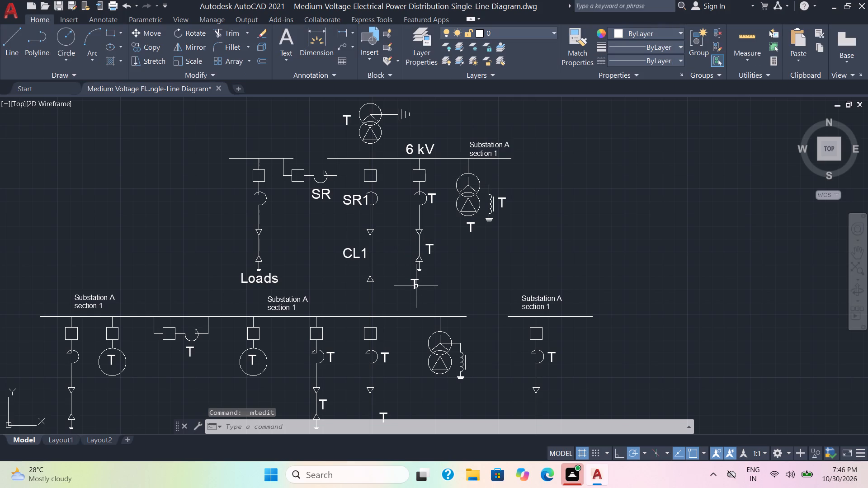
Replace the T below the feeder just right of the central one on the 6 kV busbar with "Loads".
double_click(416, 286)
left_click_drag(434, 286, 394, 288)
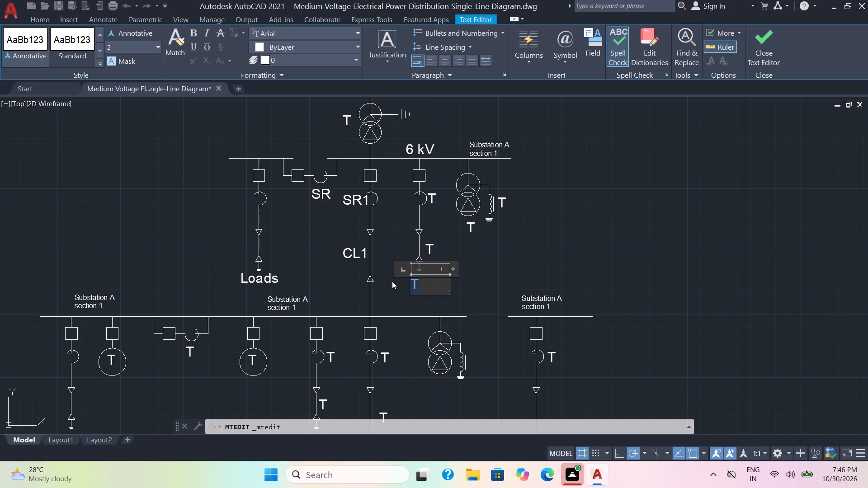
key("l")
type("oa")
type("ds")
left_click(477, 285)
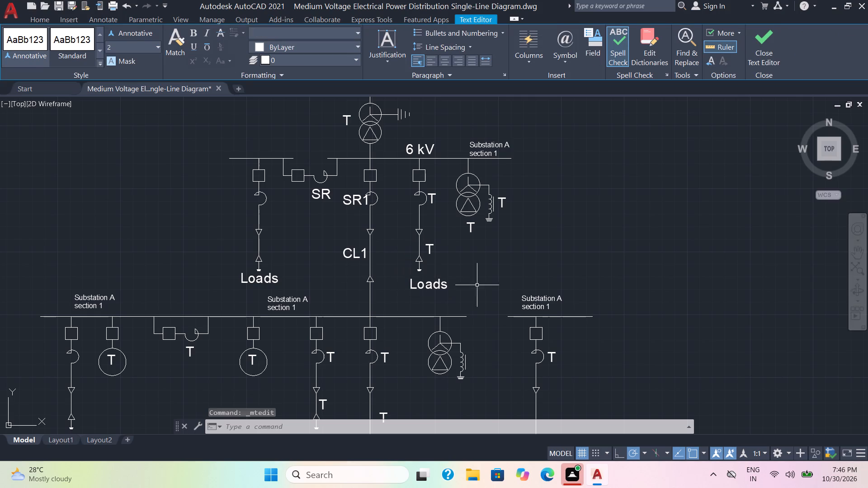
On the feeder right of the central one, label the cable line "CL" and the reactor "LR" in place of their T labels.
double_click(429, 251)
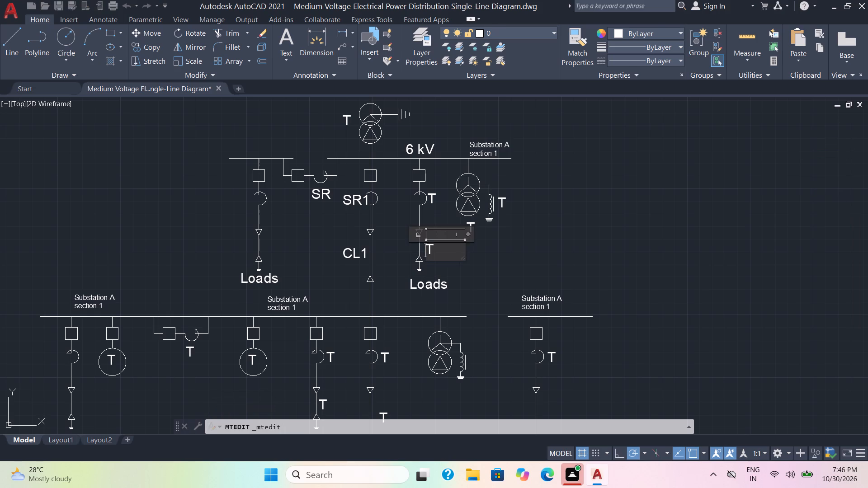
left_click_drag(439, 251, 424, 254)
type("CL")
left_click(499, 258)
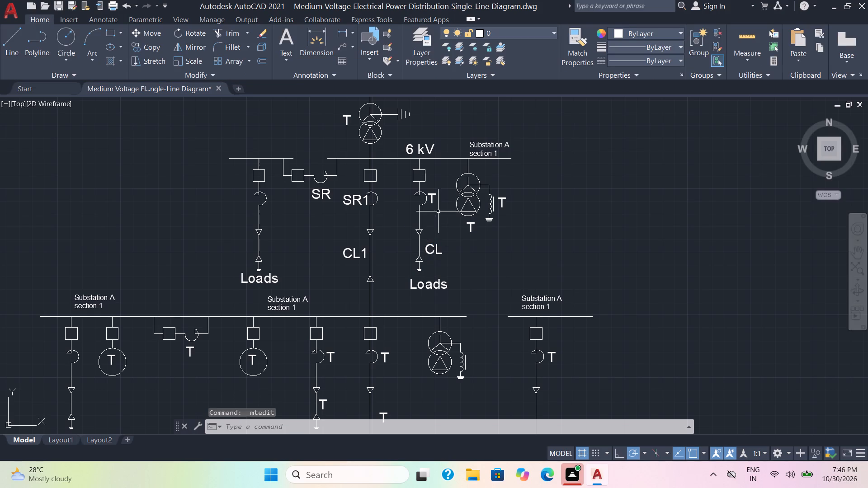
double_click(434, 198)
left_click_drag(437, 197, 415, 200)
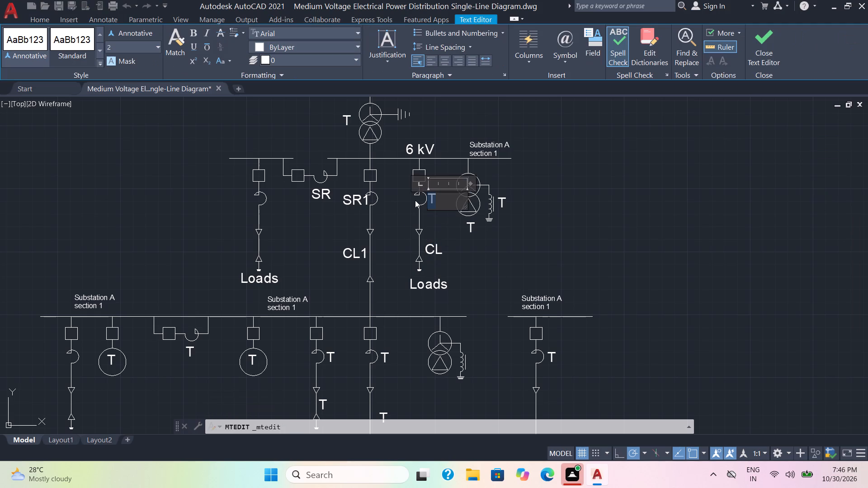
key("l")
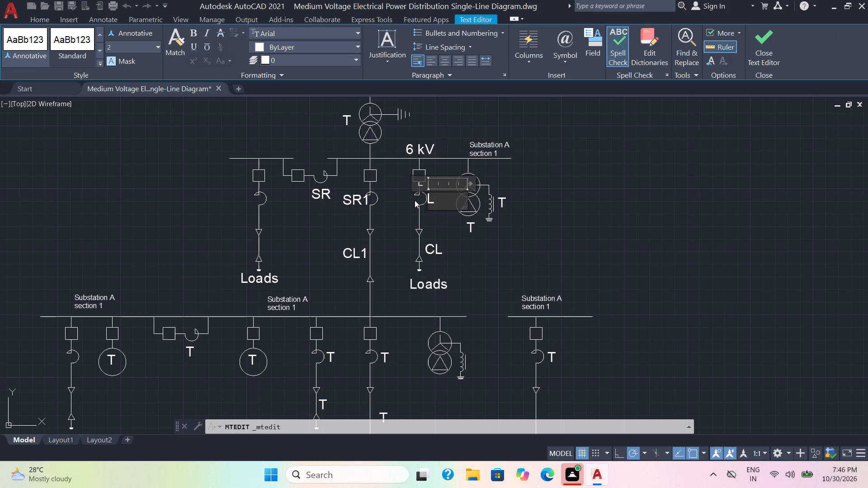
key("r")
left_click(496, 248)
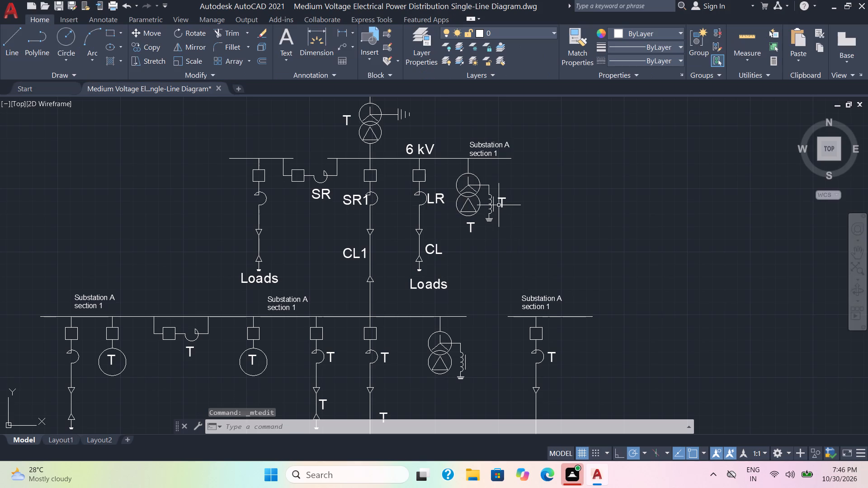
Change the T beside the upper-right grounding coil to "PC" and the T below its transformer to "GT".
double_click(501, 202)
left_click_drag(514, 203, 501, 208)
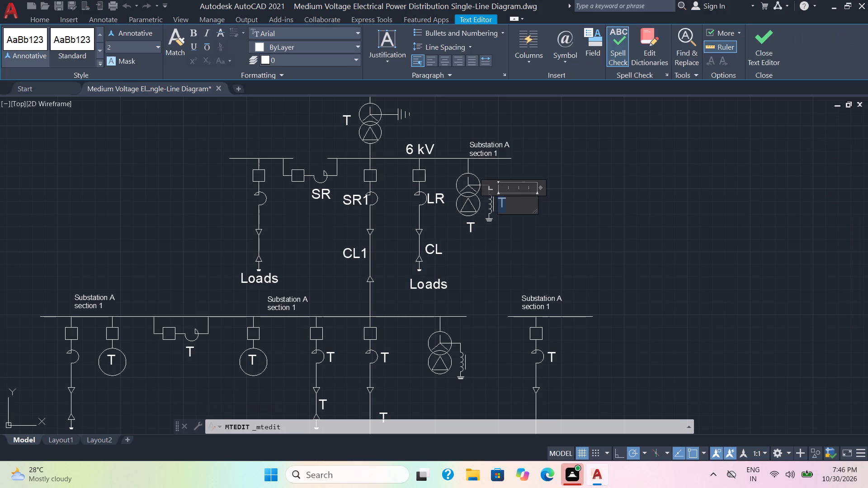
left_click_drag(501, 208, 494, 210)
key("shift+p")
key("BackSpace")
type("PC")
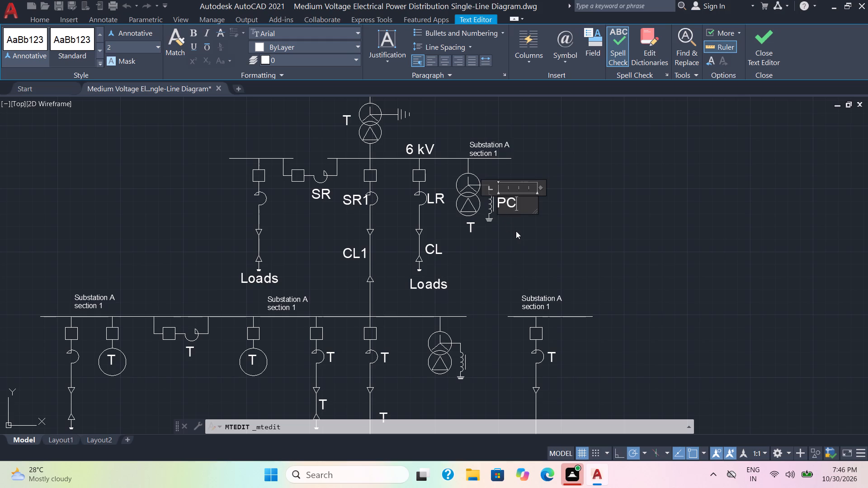
left_click(514, 237)
double_click(472, 227)
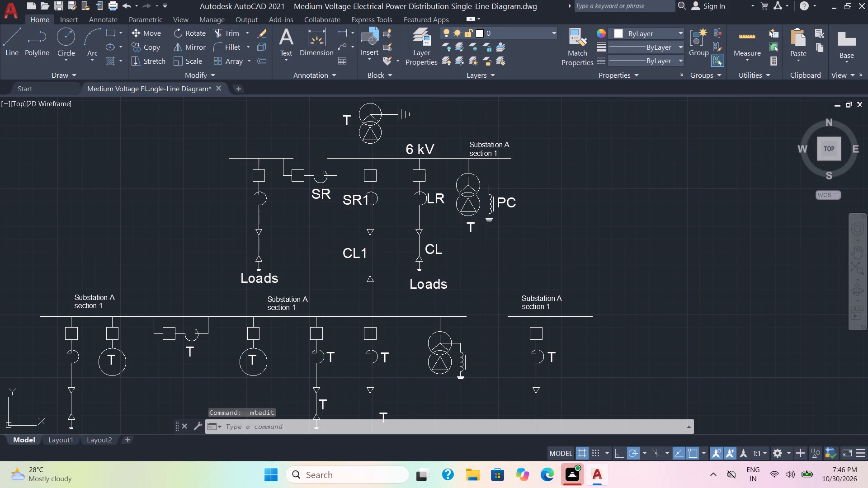
left_click(468, 230)
key("g")
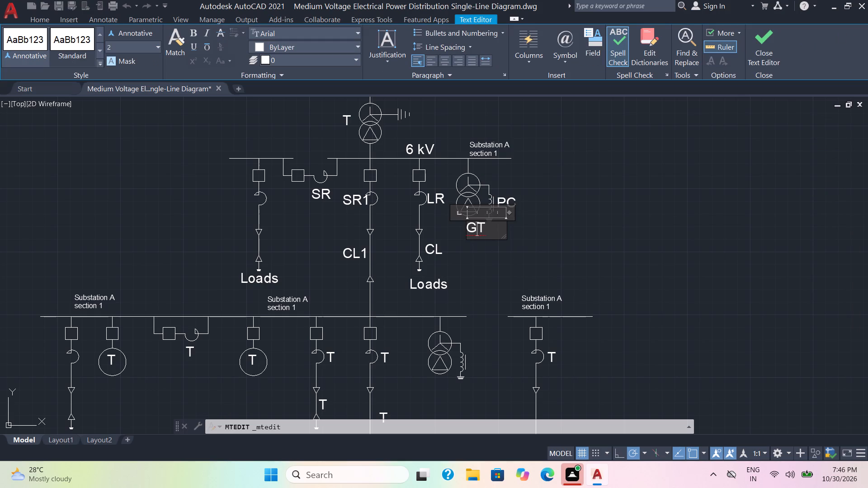
left_click(472, 256)
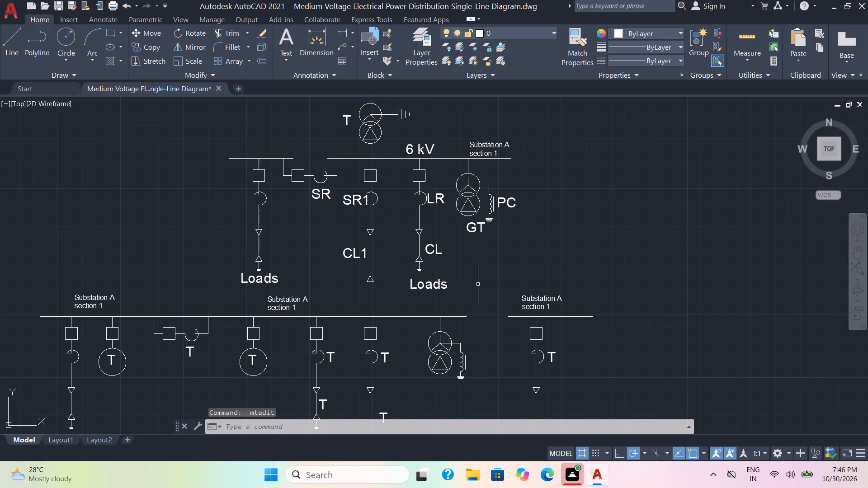
Copy the "Substation A section 1" label from the 6 kV busbar's right end to above the upper-left busbar and above the lowest busbar.
middle_click_drag(477, 284, 553, 170)
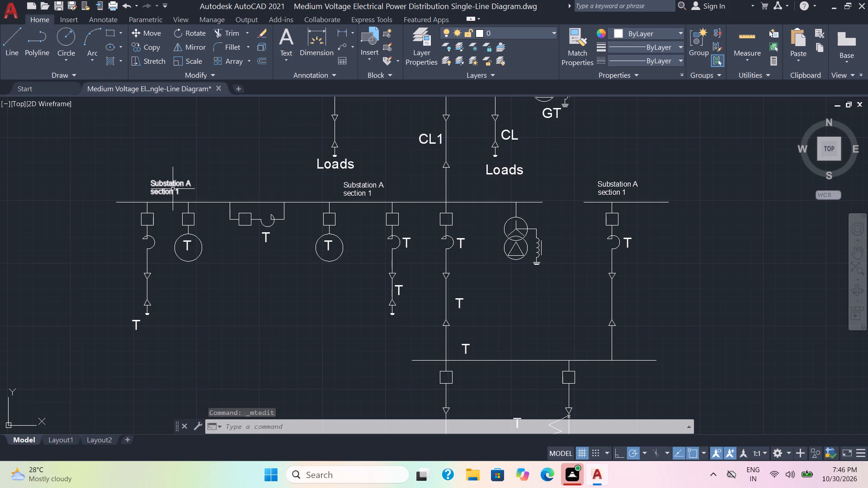
scroll(231, 178, "down", 2)
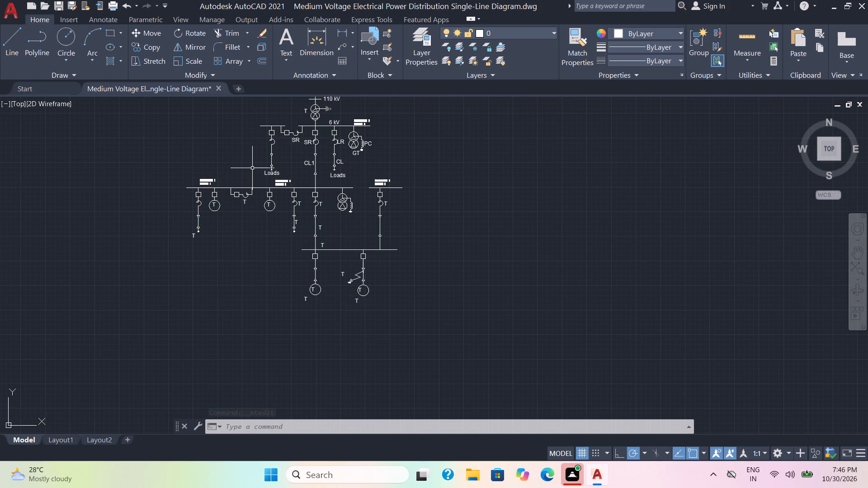
scroll(253, 168, "up", 1)
middle_click_drag(253, 168, 256, 248)
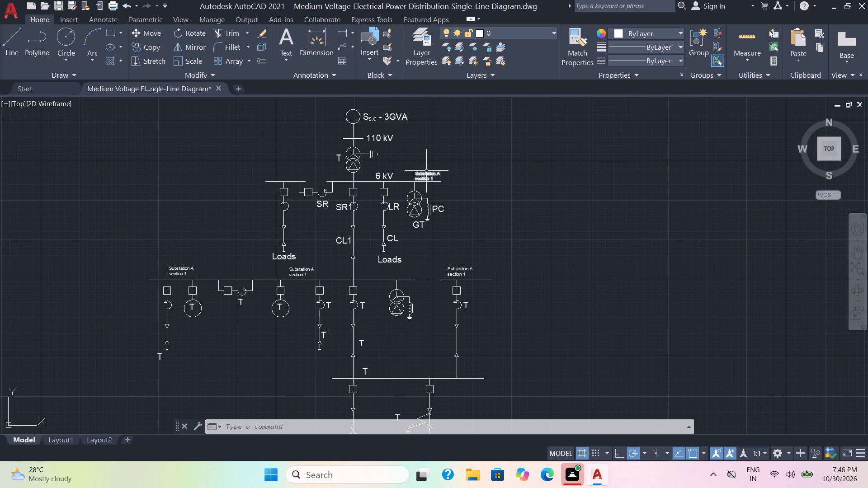
left_click(425, 175)
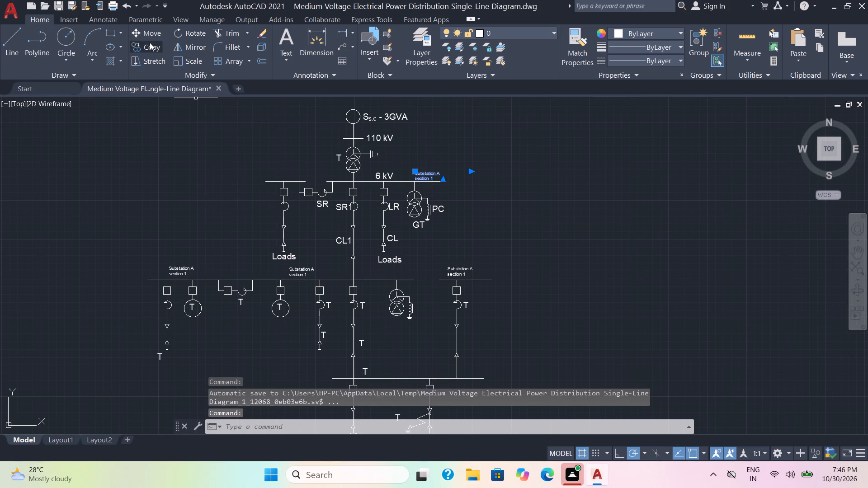
left_click(150, 42)
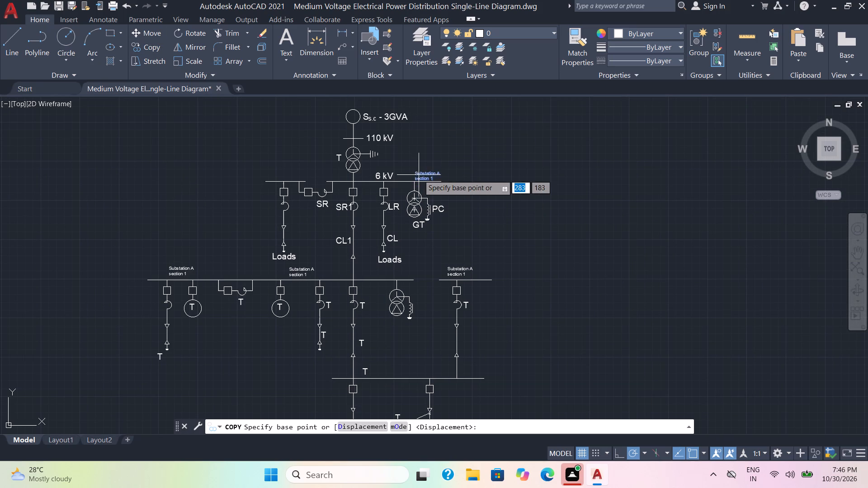
left_click(420, 172)
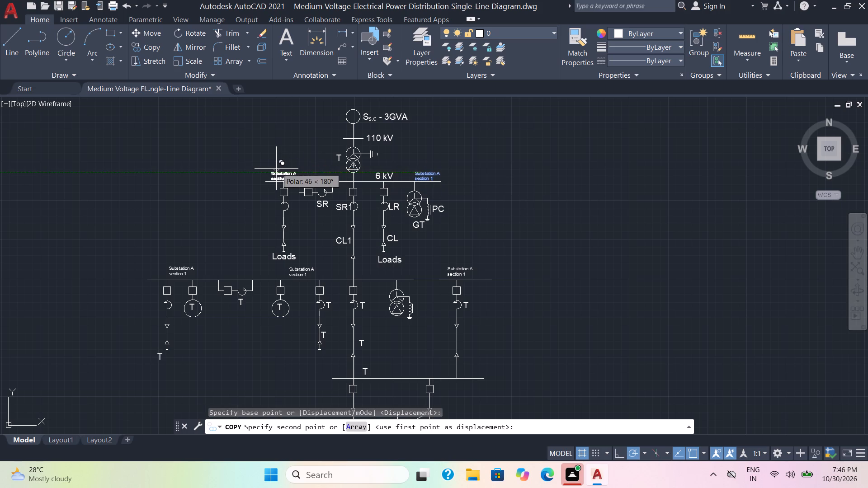
left_click(276, 169)
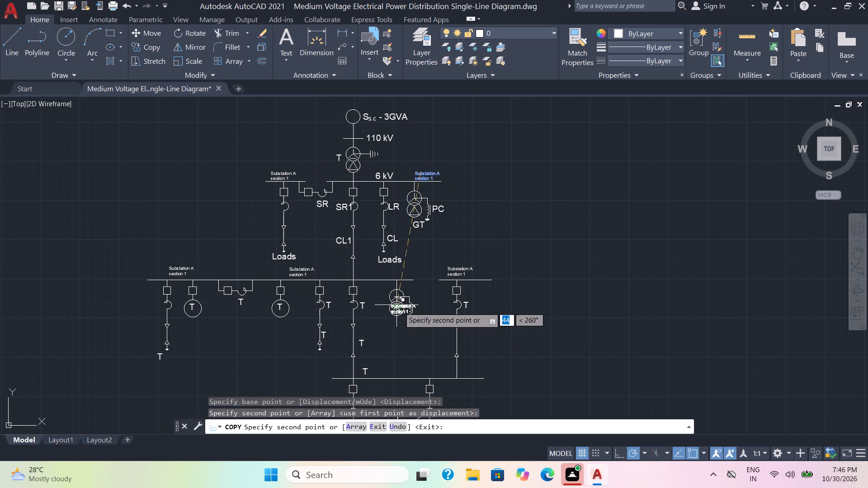
left_click(392, 367)
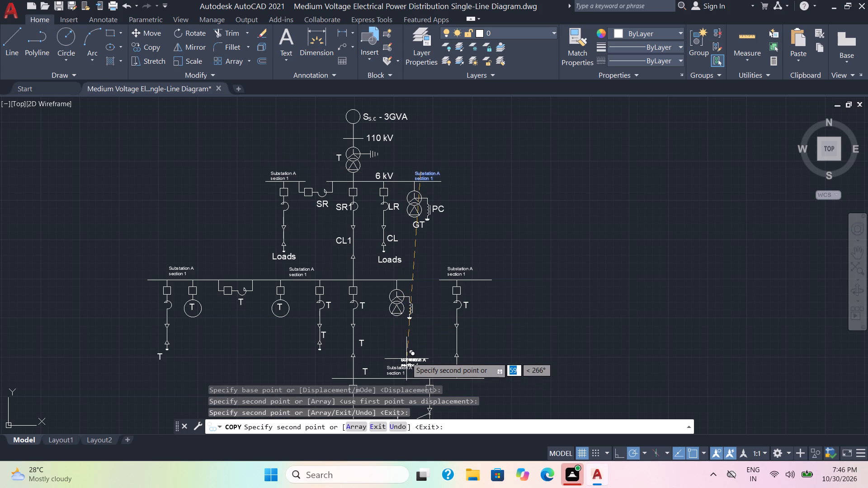
key("Escape")
Change the label above the upper-left busbar to "Substation A other sections".
double_click(283, 174)
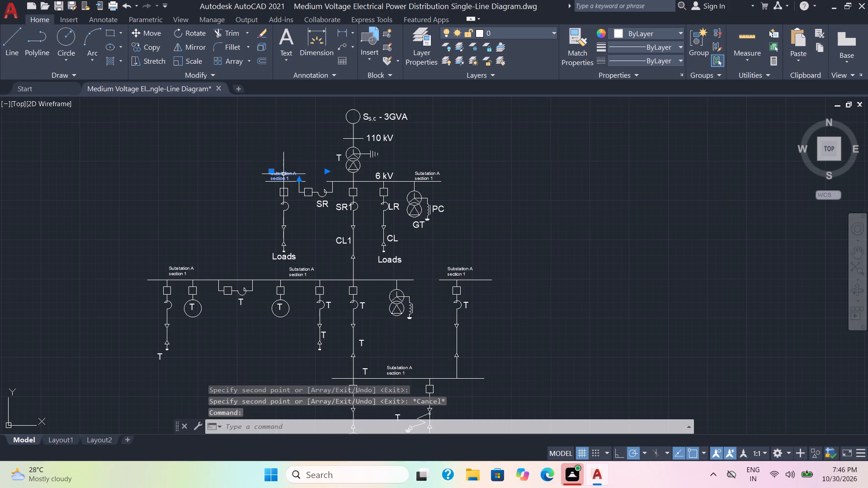
left_click(293, 179)
scroll(293, 179, "up", 2)
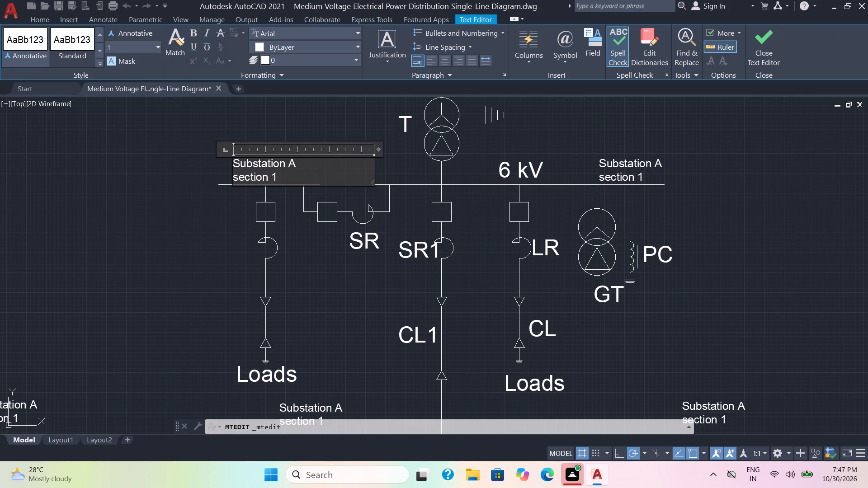
key("BackSpace")
key("Left")
key("Left")
key("Left")
key("Left")
key("Left")
key("Left")
key("Left")
key("Left")
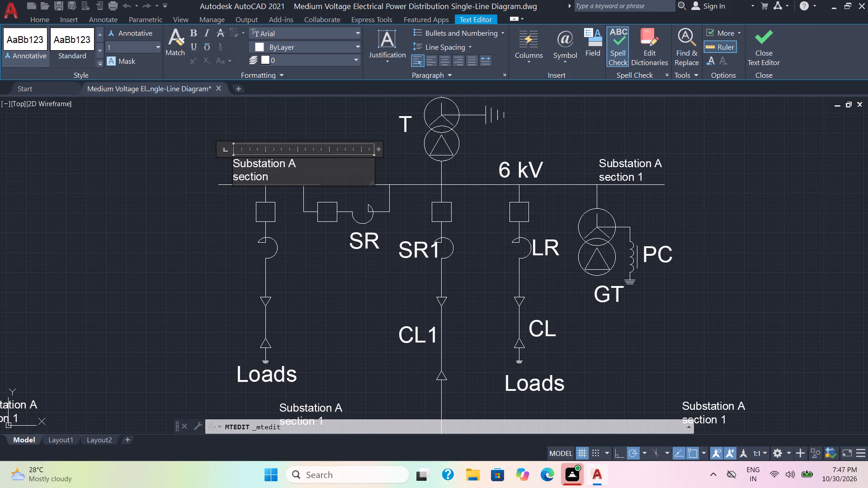
key("space")
type("OT")
type("HER")
key("BackSpace")
key("BackSpace")
key("BackSpace")
key("BackSpace")
key("BackSpace")
key("BackSpace")
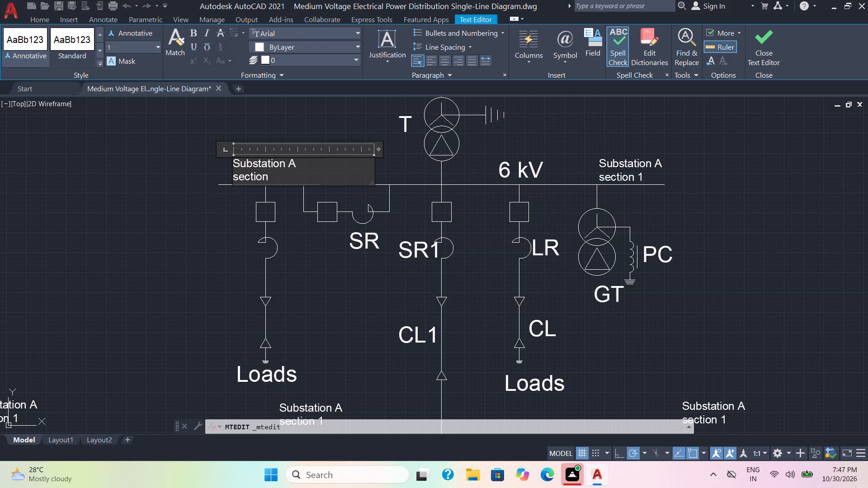
type("other")
key("space")
left_click(300, 179)
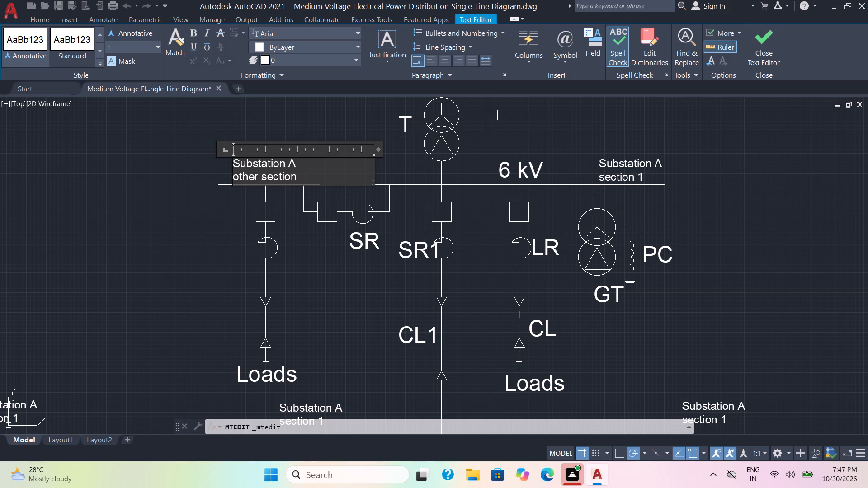
key("BackSpace")
key("s")
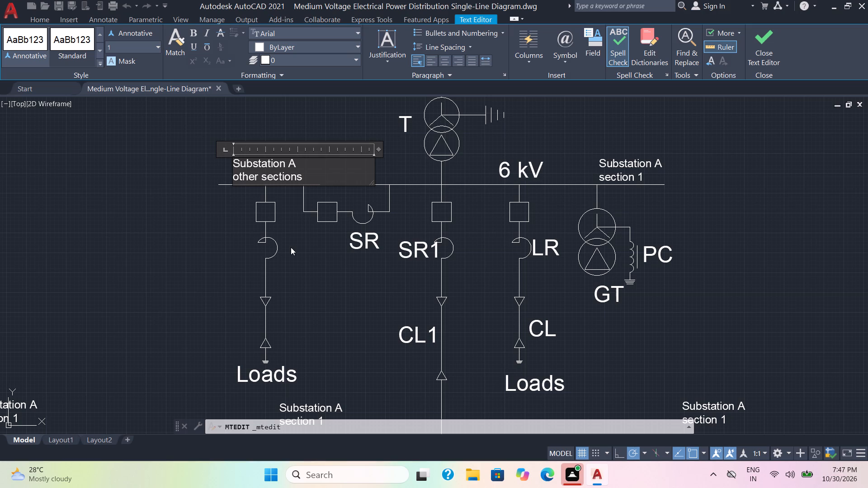
left_click(291, 247)
Replace the T in the leftmost generator circle below the middle busbar with "G2" and centre-justify the text.
scroll(313, 279, "down", 1)
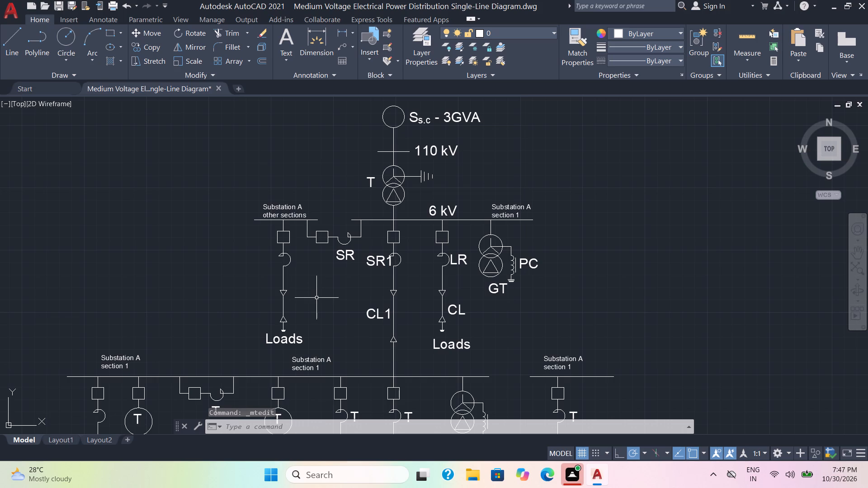
middle_click_drag(316, 298, 345, 113)
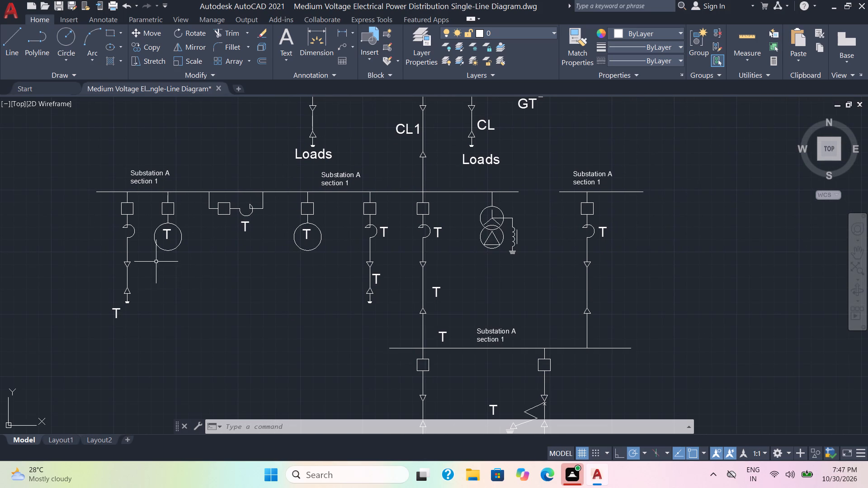
double_click(169, 236)
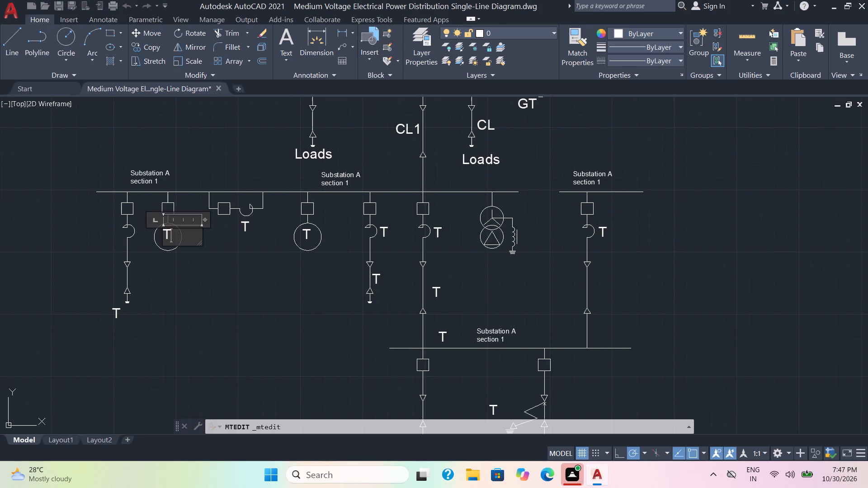
left_click_drag(173, 235, 162, 237)
key("g")
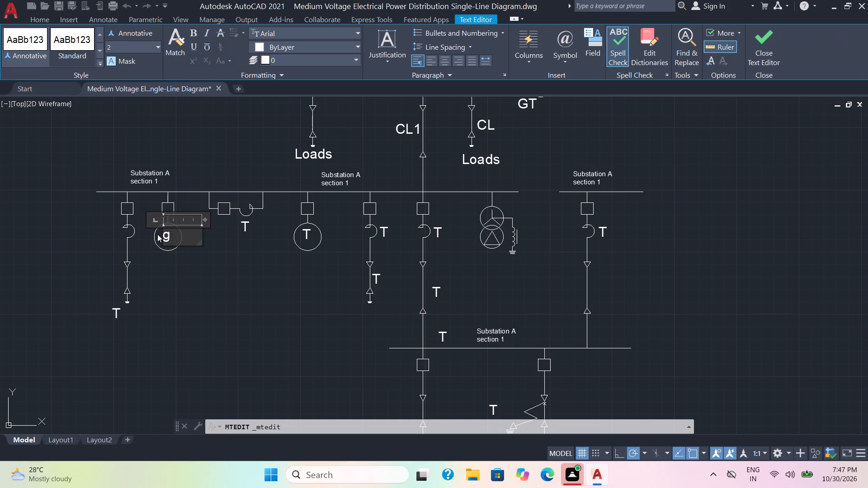
key("BackSpace")
type("G2")
left_click_drag(180, 239, 162, 237)
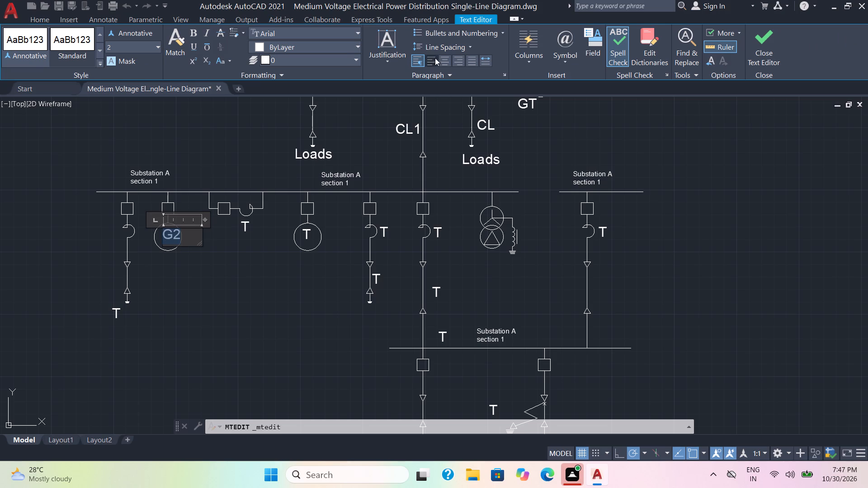
left_click(440, 58)
left_click(215, 272)
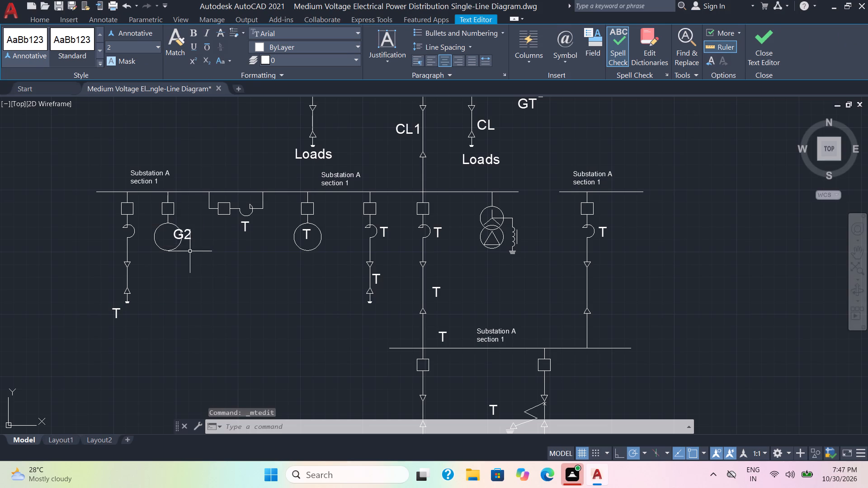
Move the G2 label to the centre of its generator circle.
left_click(185, 237)
left_click(154, 34)
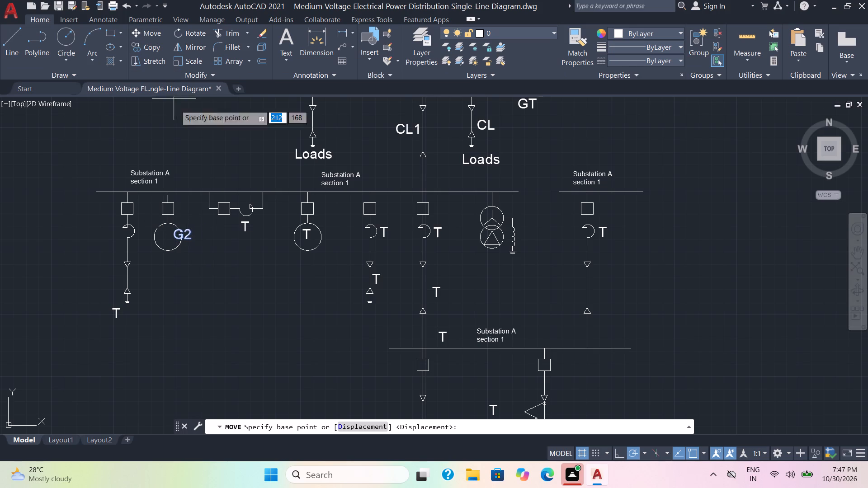
scroll(185, 235, "up", 2)
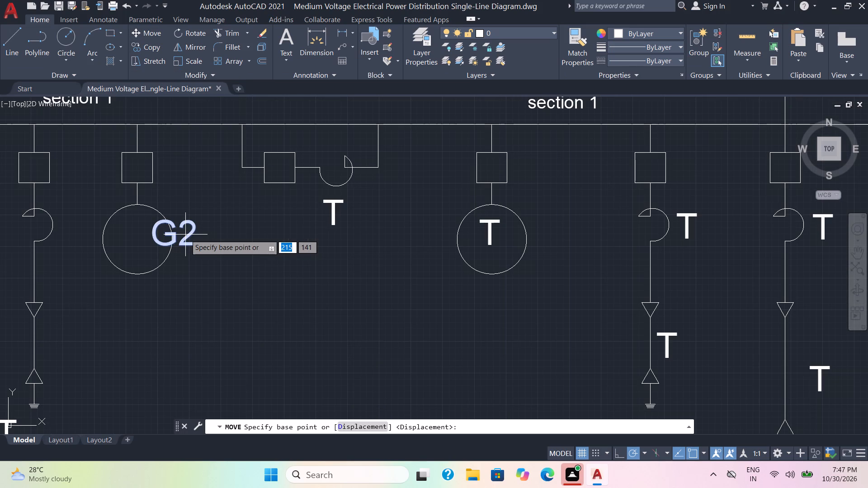
left_click(185, 235)
scroll(154, 243, "up", 2)
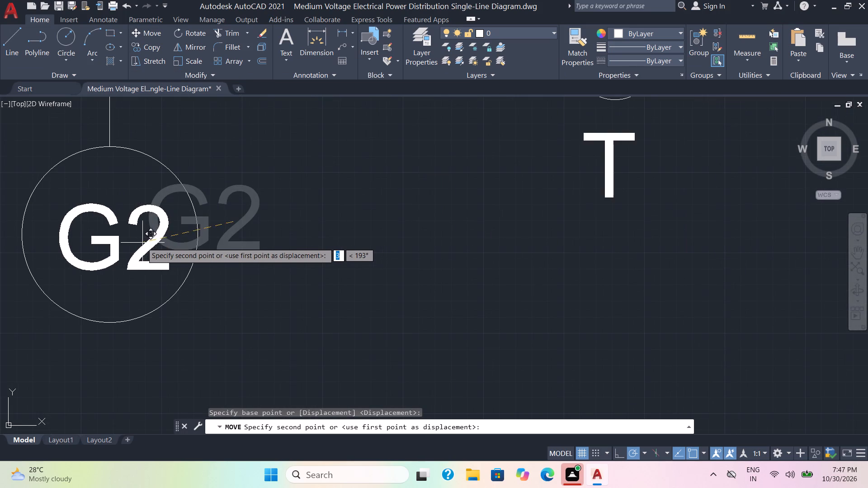
left_click(133, 233)
Replace the T below the leftmost feeder of the middle busbar with "Loads".
scroll(274, 268, "down", 3)
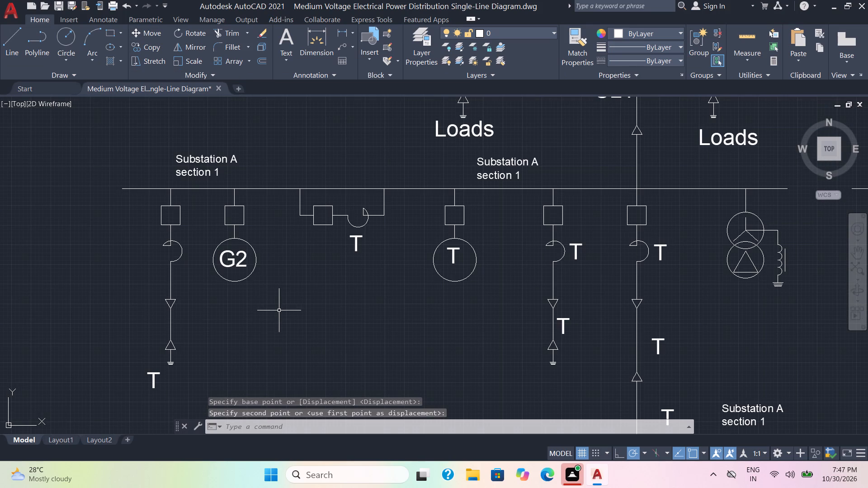
middle_click_drag(279, 311, 320, 212)
double_click(193, 282)
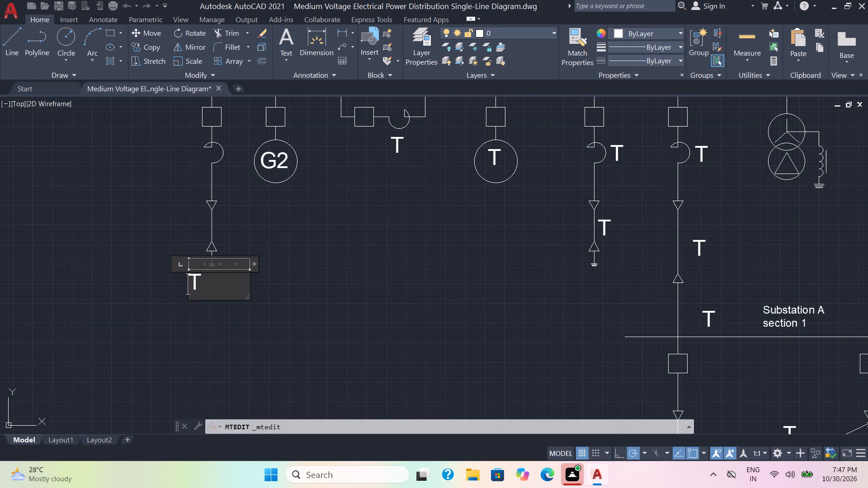
left_click_drag(210, 282, 170, 285)
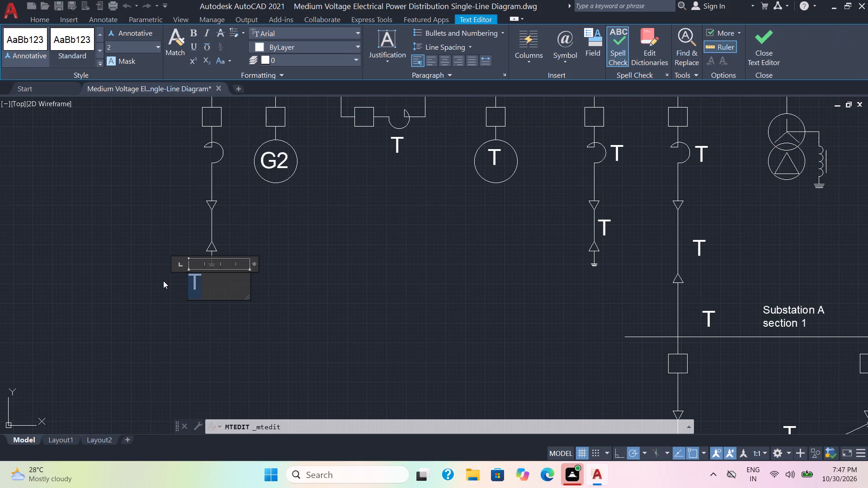
type("Lp")
key("BackSpace")
key("o")
type("ads")
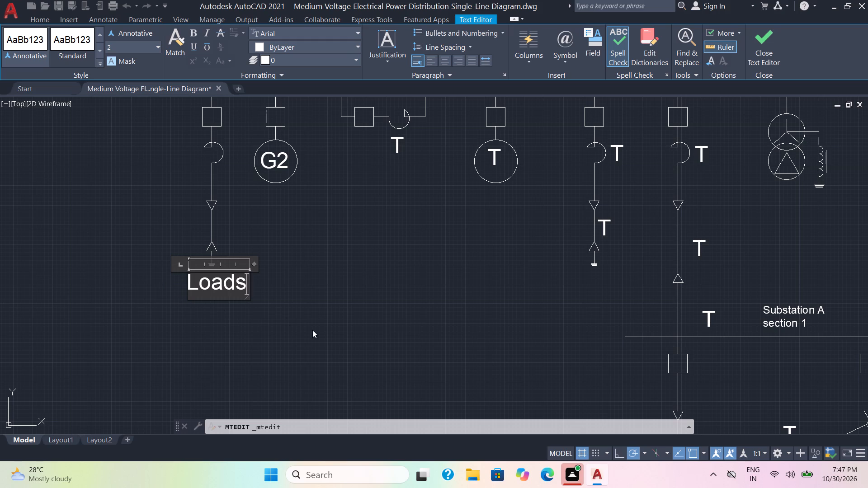
left_click(312, 330)
Change the T below the sectional reactor between the two generators on the middle busbar to "SR".
scroll(369, 273, "down", 1)
middle_click_drag(384, 223, 261, 266)
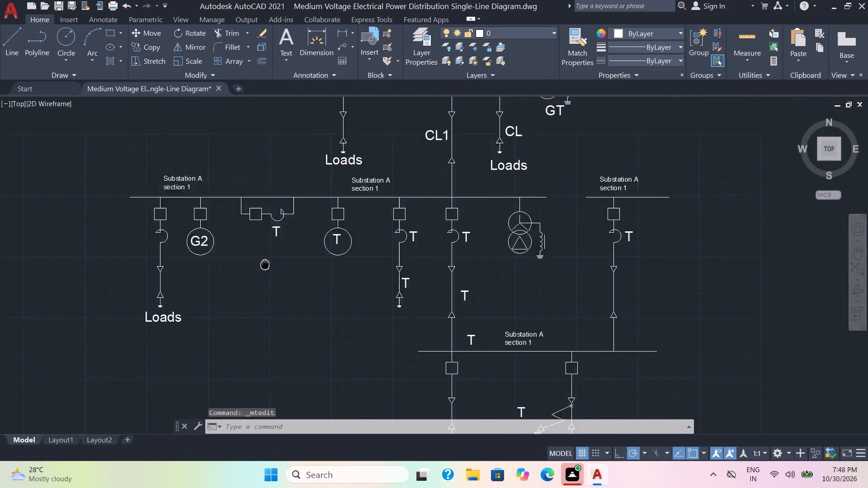
middle_click_drag(261, 266, 230, 277)
double_click(232, 245)
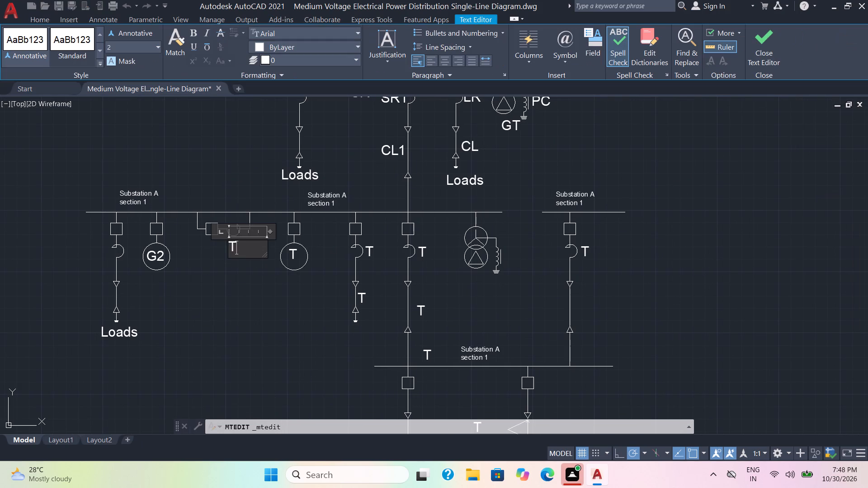
left_click_drag(237, 244, 216, 246)
left_click(266, 298)
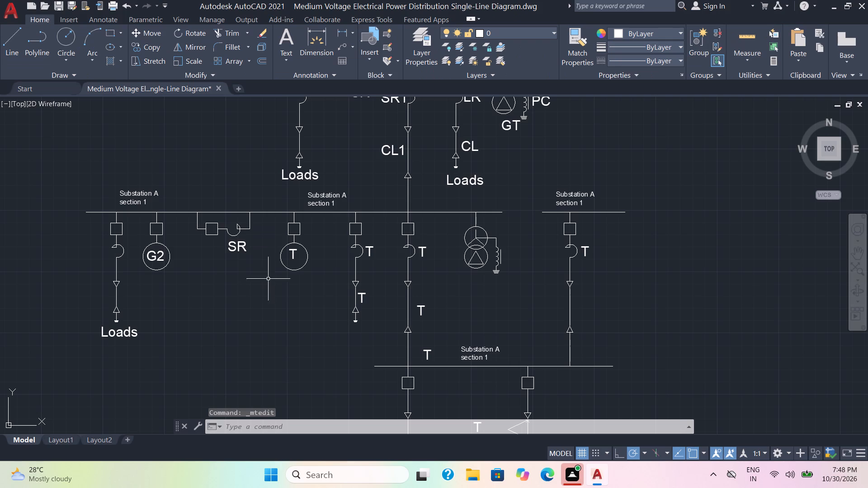
Change the T in the second generator circle to "G1" and move the label to the circle's centre.
double_click(293, 256)
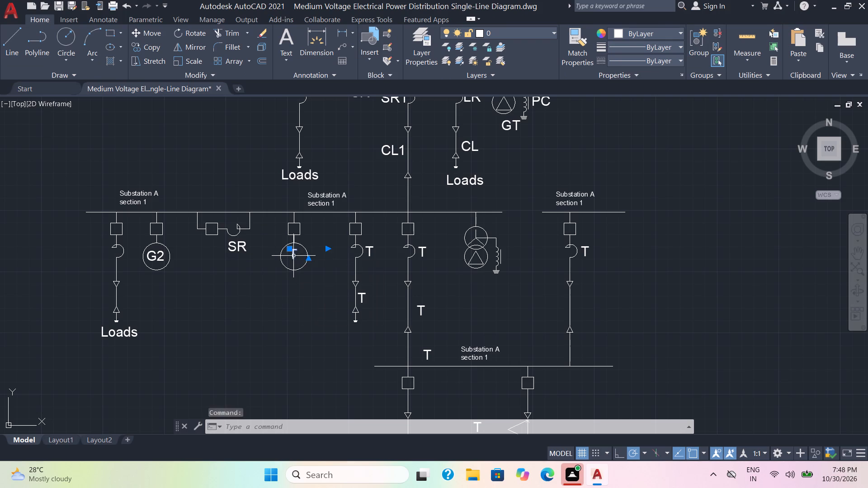
left_click_drag(293, 256, 275, 260)
type("G1")
left_click(275, 308)
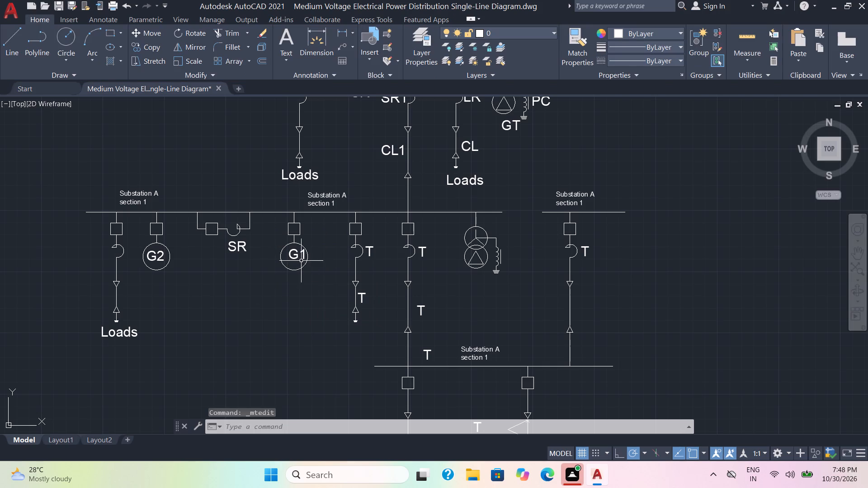
left_click(297, 259)
left_click(148, 30)
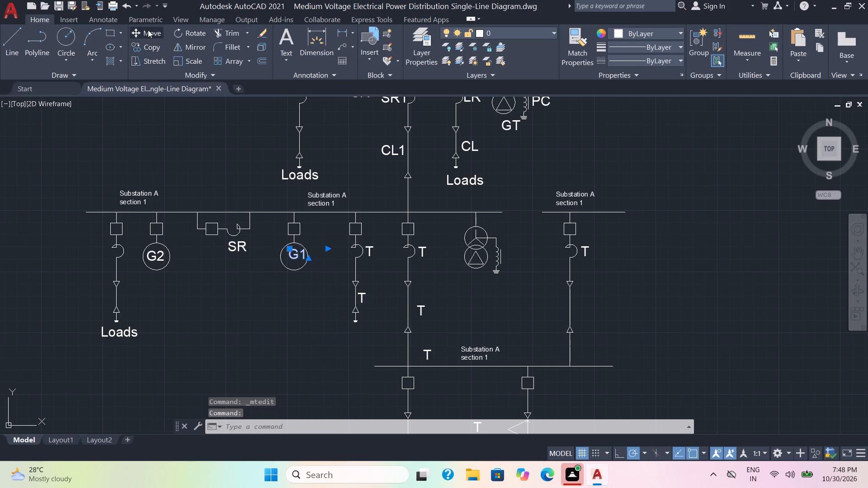
left_click(294, 254)
scroll(294, 254, "up", 2)
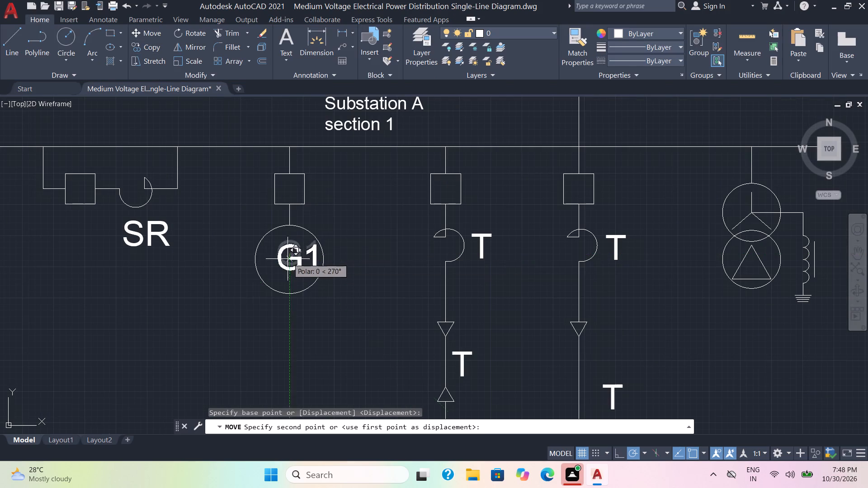
left_click(283, 261)
Change the substation letter to B in the label above the G2 end of the middle busbar, keeping the section text below it.
scroll(335, 262, "down", 2)
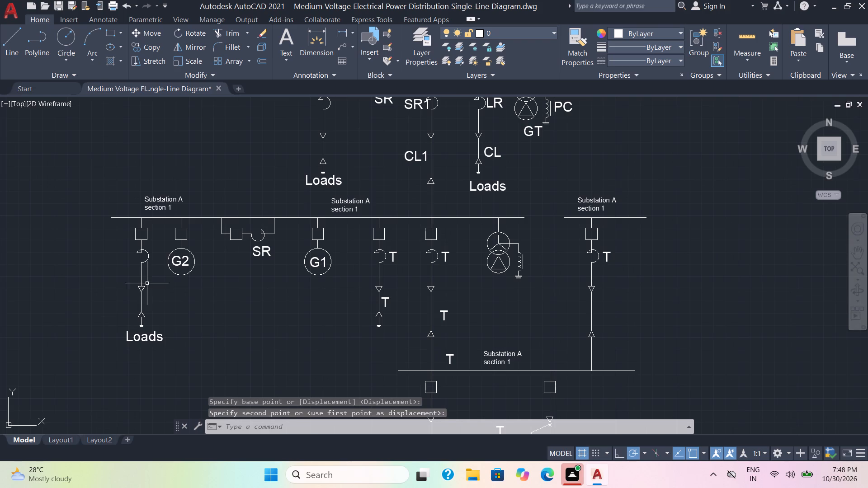
double_click(158, 202)
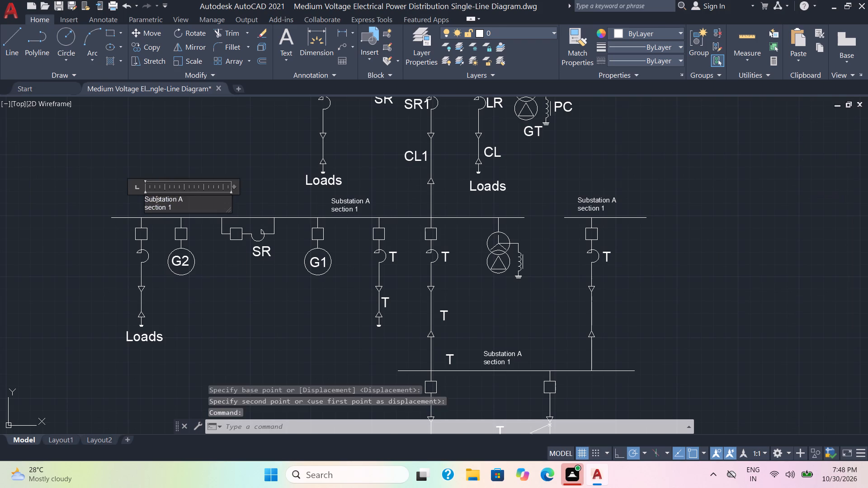
left_click_drag(186, 202, 180, 200)
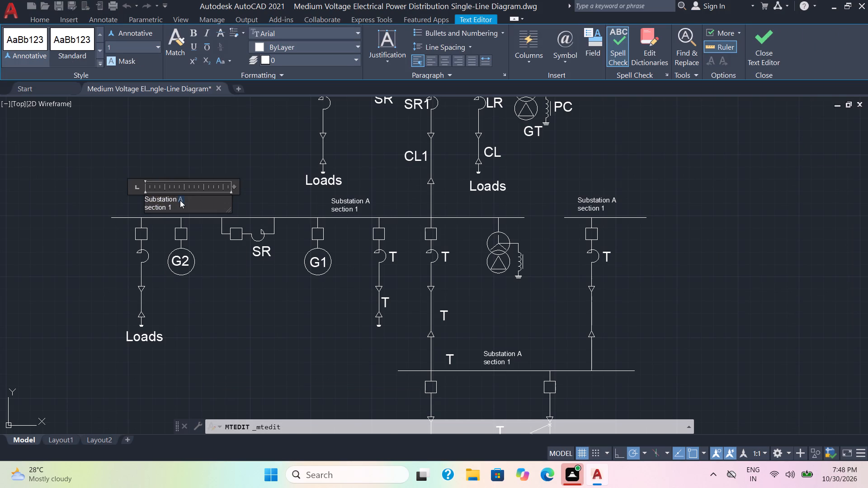
key("BackSpace")
key("b")
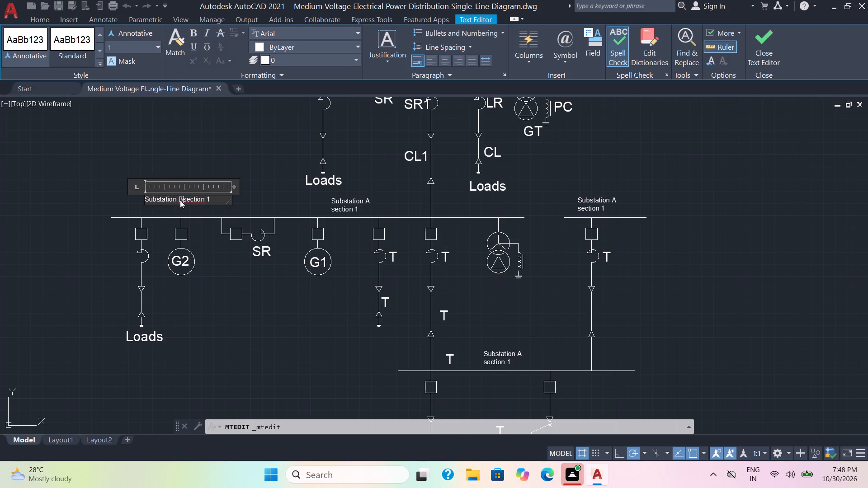
key("Return")
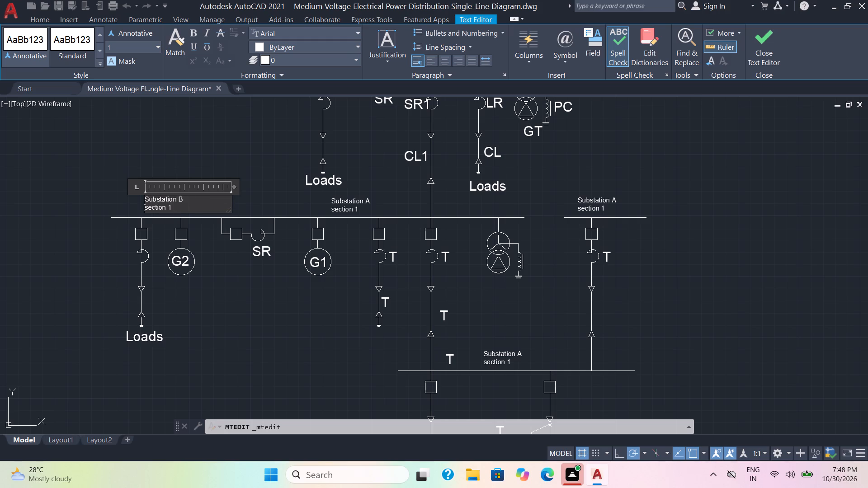
Reword the second line of the Substation B label to "other sections".
left_click_drag(171, 208, 166, 208)
key("BackSpace")
key("s")
key("Left")
key("Left")
key("Left")
key("Left")
key("Left")
key("Left")
key("Left")
key("Left")
type("other")
key("space")
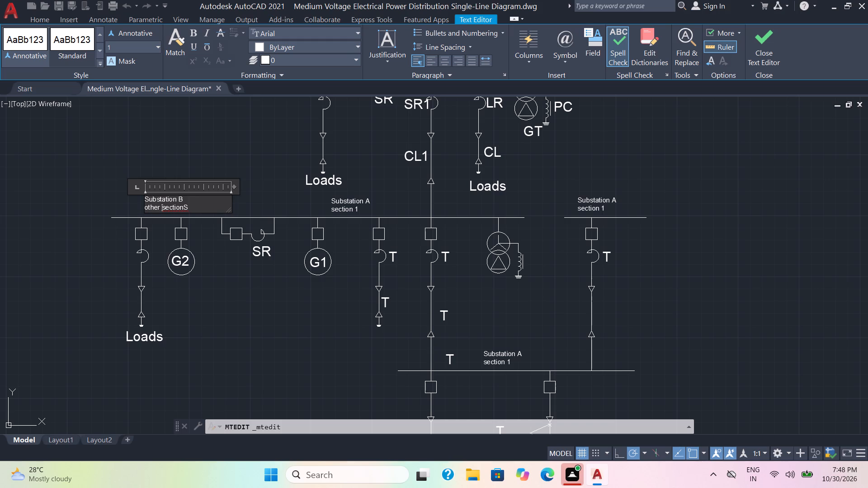
left_click(188, 209)
key("BackSpace")
key("s")
Centre-align both lines of the "Substation B other sections" label.
left_click_drag(188, 209, 111, 194)
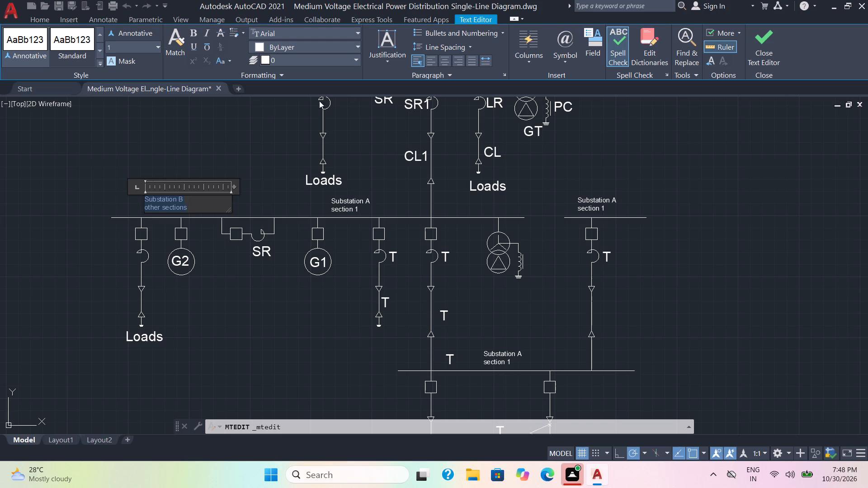
left_click(442, 62)
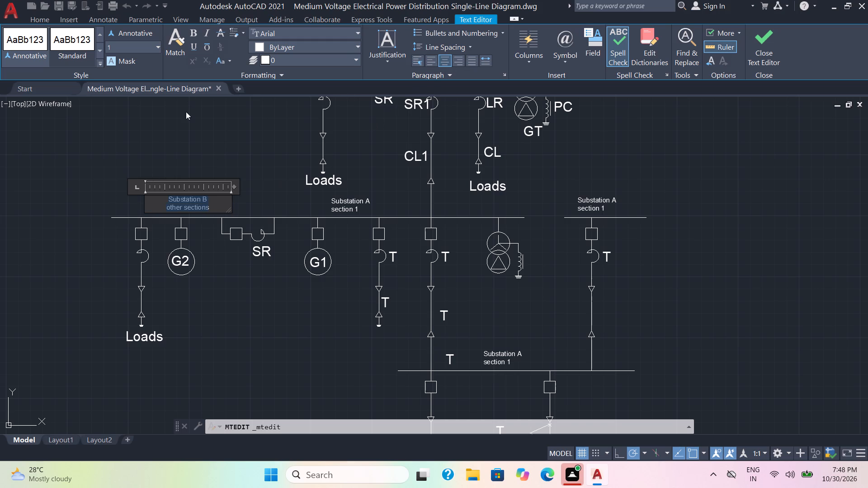
left_click(246, 131)
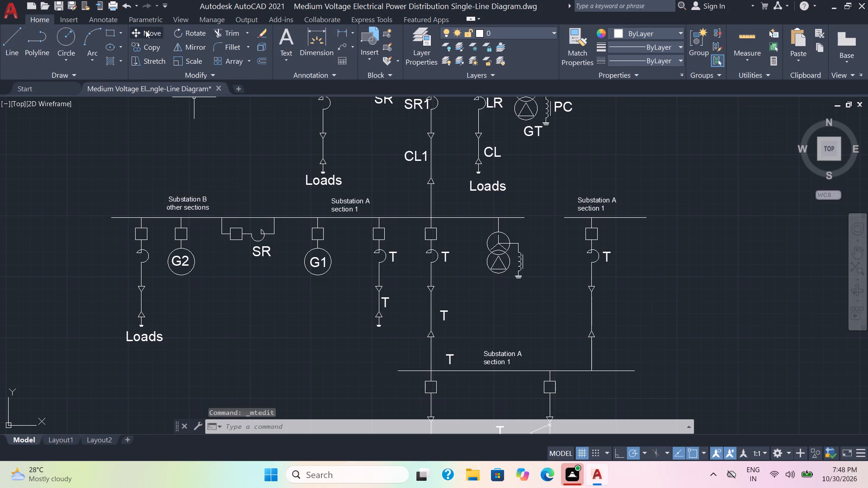
Move the "Substation B other sections" label to just above the busbar, midway between the leftmost feeder and the G2 feeder.
left_click(187, 200)
left_click(151, 34)
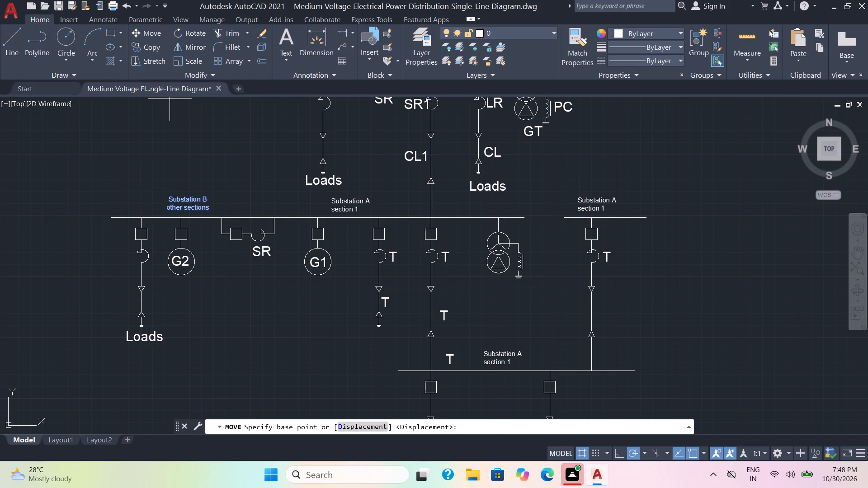
left_click(187, 203)
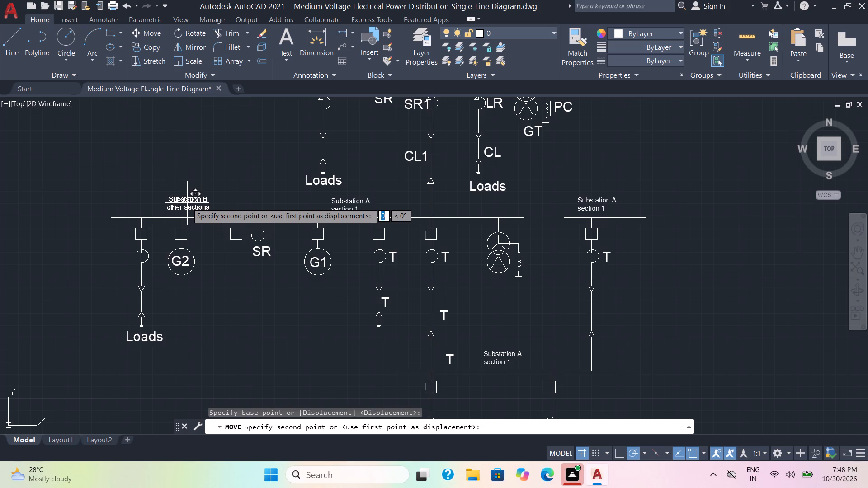
scroll(167, 203, "up", 3)
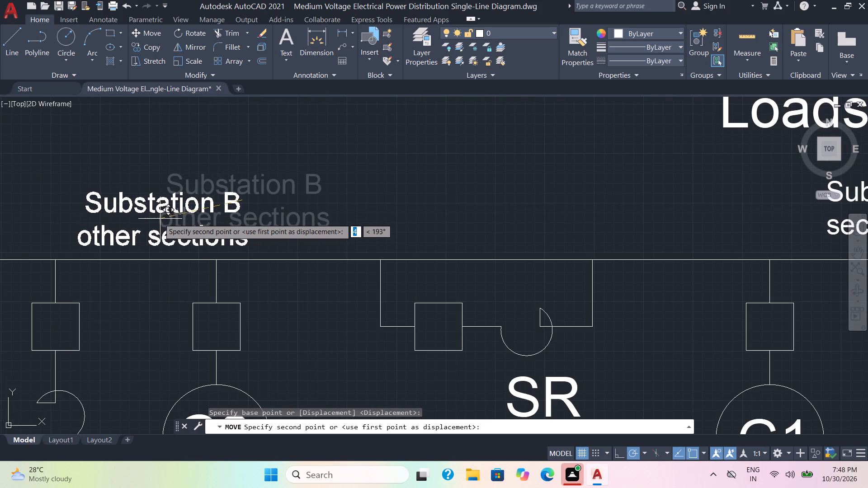
left_click(135, 220)
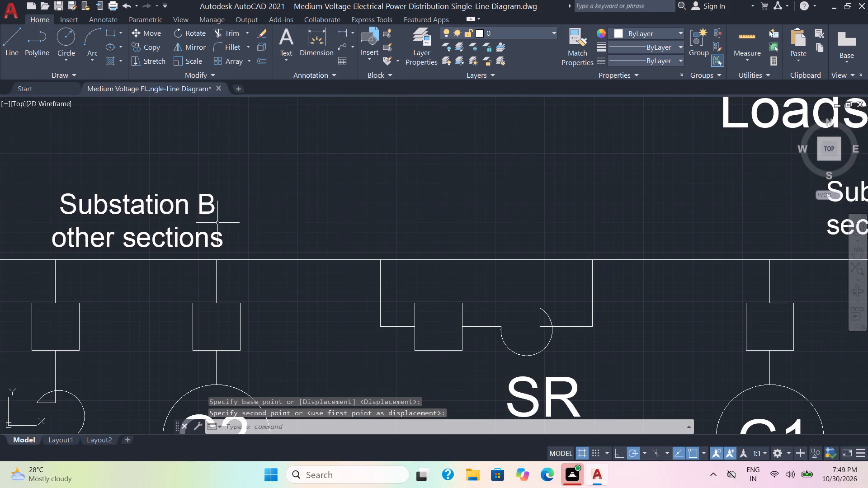
Change the Substation A label near G1 on the middle busbar to "Substation B section 1" and centre-align its lines.
scroll(259, 226, "down", 2)
scroll(293, 307, "down", 1)
middle_click_drag(293, 307, 184, 238)
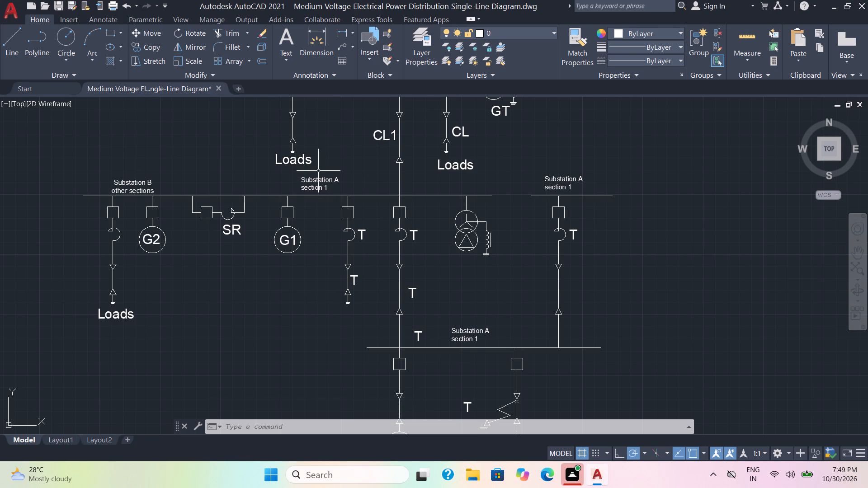
double_click(320, 181)
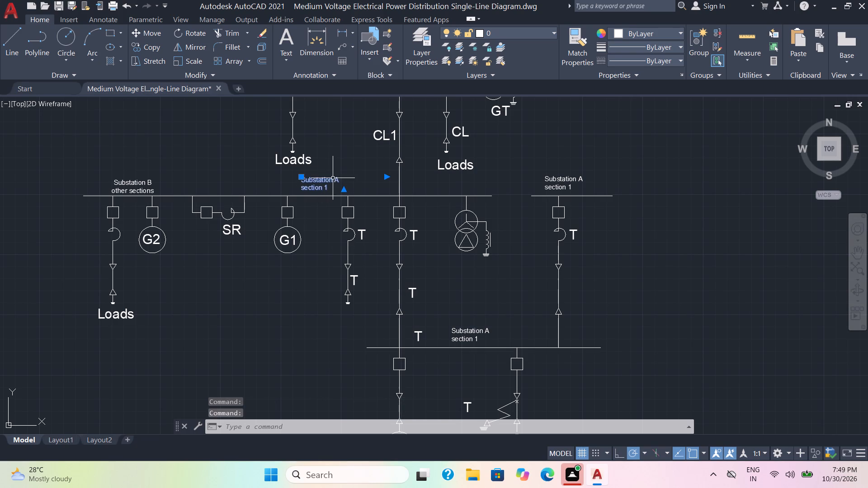
double_click(334, 182)
left_click_drag(341, 180, 336, 180)
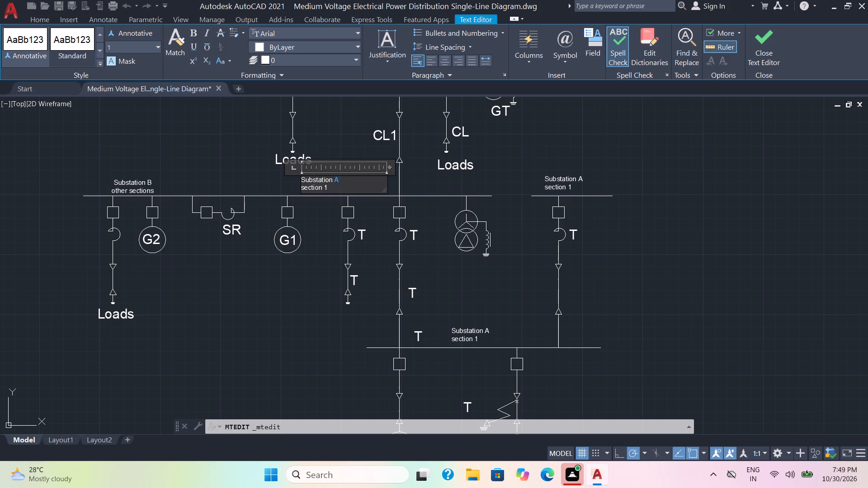
key("shift+b")
key("Return")
left_click_drag(332, 188, 297, 178)
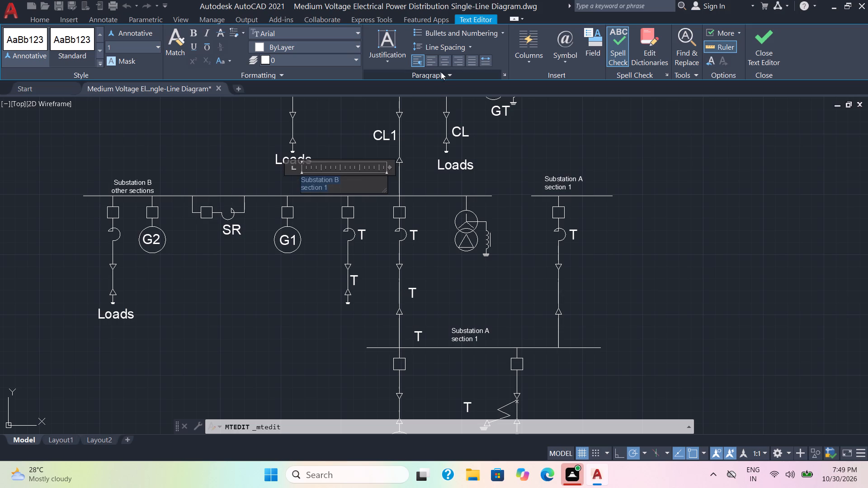
left_click(442, 61)
left_click(334, 135)
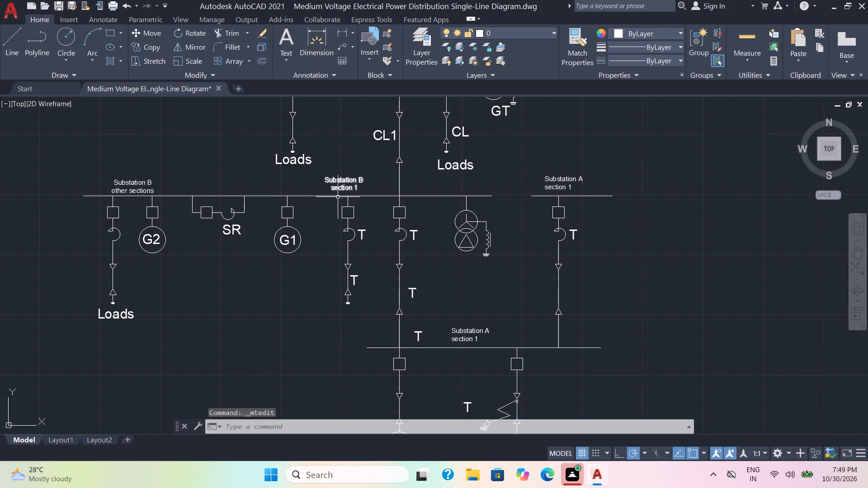
Move the "Substation B section 1" label to just above the busbar, midway between the G1 feeder and the adjacent reactor feeder.
left_click(340, 184)
left_click(327, 178)
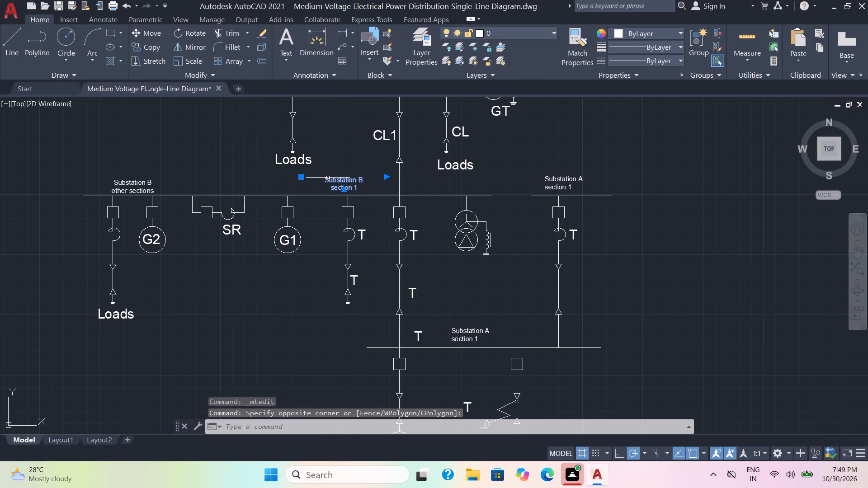
left_click(155, 33)
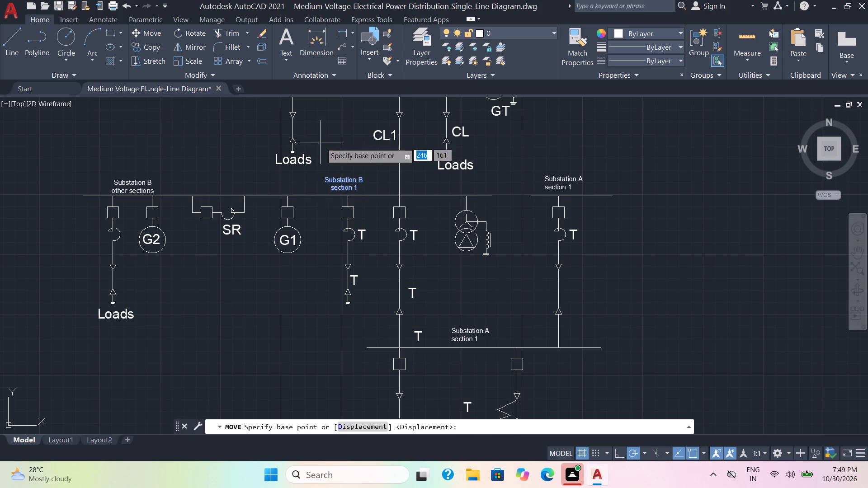
left_click(351, 187)
scroll(335, 188, "up", 1)
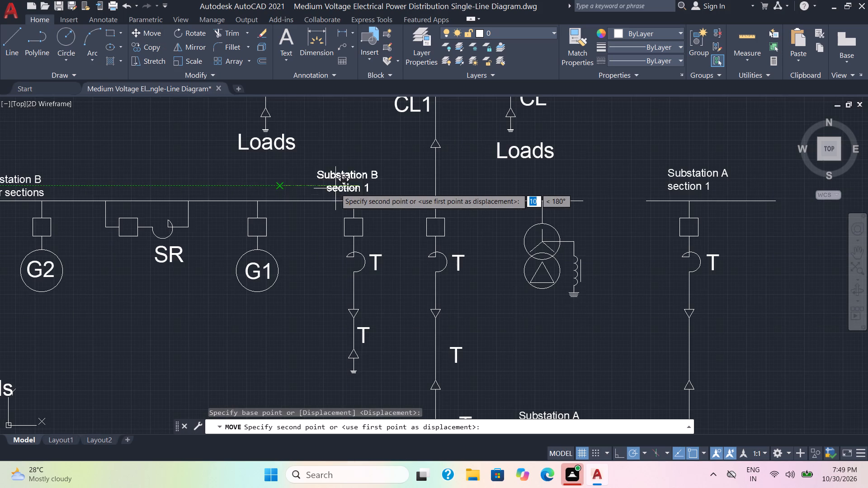
scroll(323, 192, "up", 2)
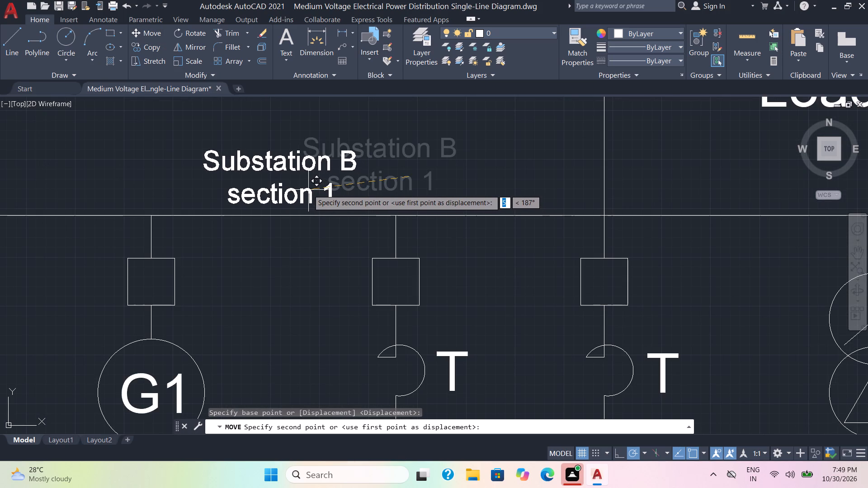
left_click(308, 190)
Change the T beside the reactor on the feeder next to G1 to "LR".
scroll(362, 204, "down", 2)
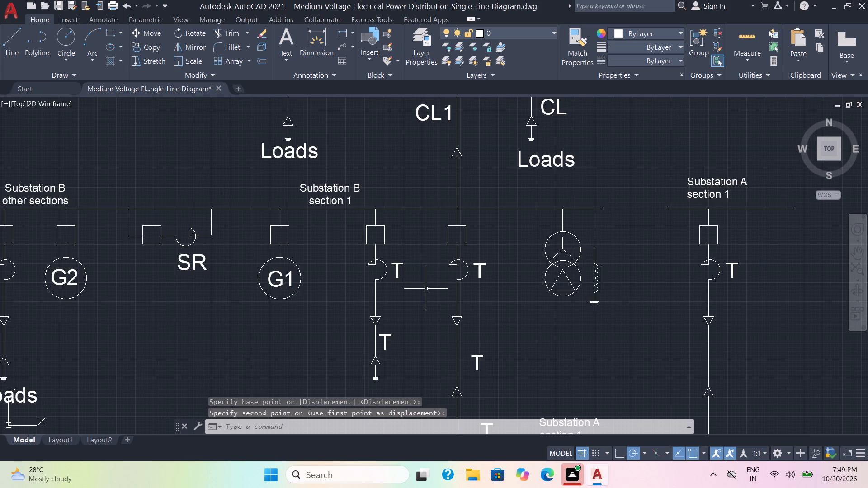
scroll(530, 318, "down", 1)
middle_click_drag(530, 318, 475, 244)
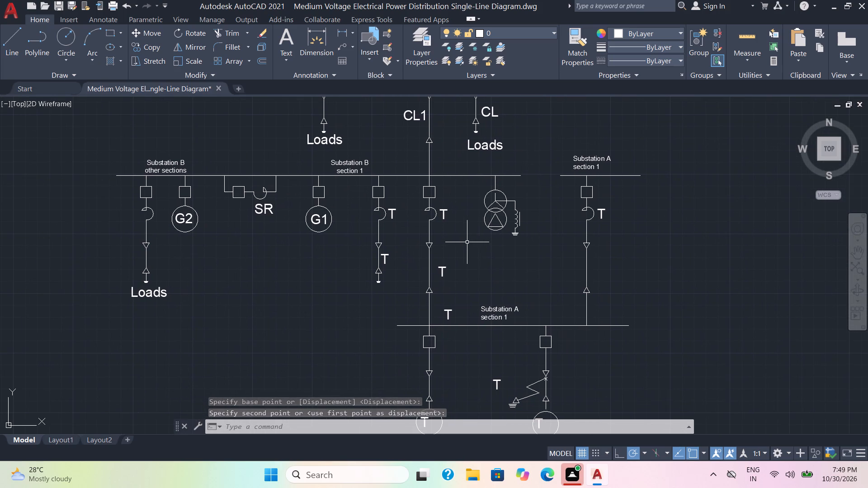
double_click(394, 216)
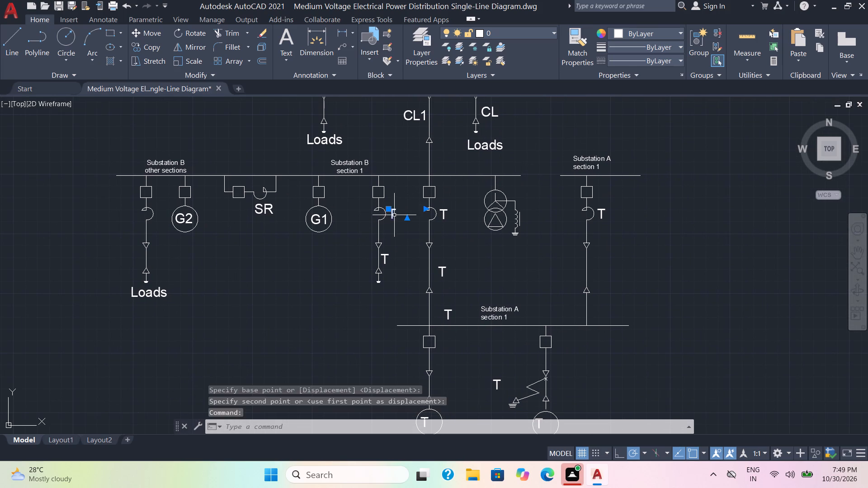
left_click_drag(395, 214, 375, 212)
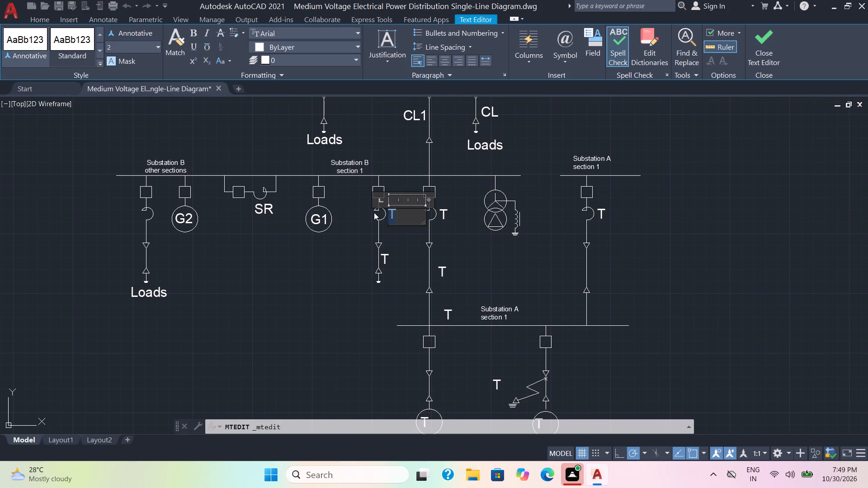
type("LR")
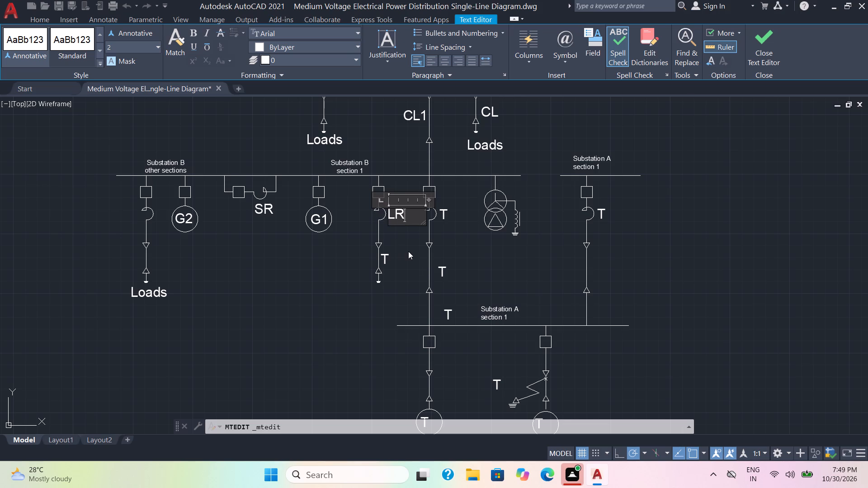
left_click(408, 251)
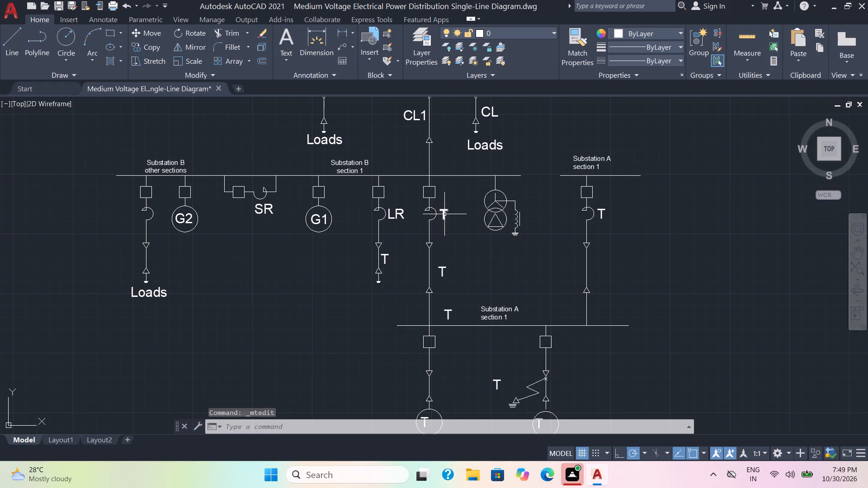
Change the T beside the reactor on the feeder below CL1 to "SR2".
double_click(445, 214)
left_click_drag(453, 213, 418, 215)
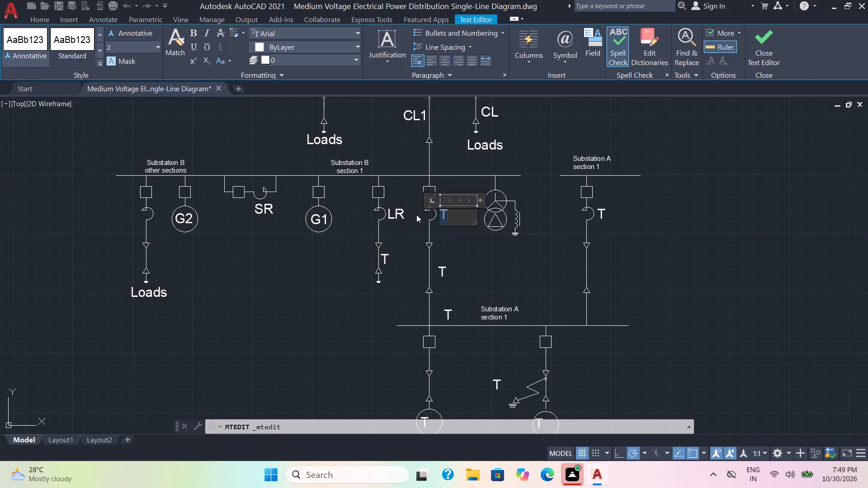
type("SR")
key("2")
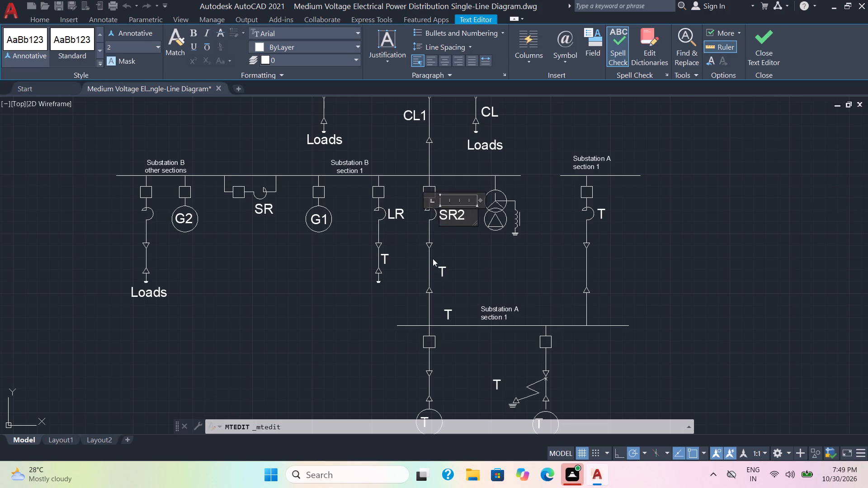
left_click(401, 261)
Change the T beside the cable on the LR feeder to "CL".
double_click(384, 257)
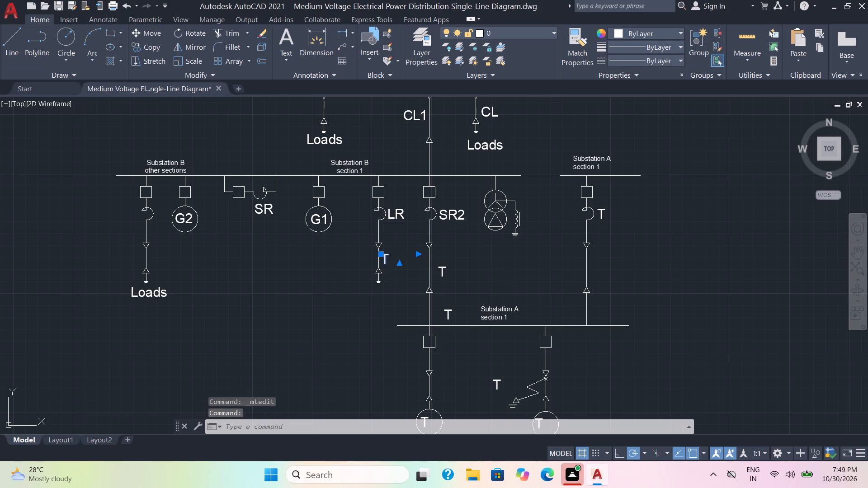
left_click(402, 254)
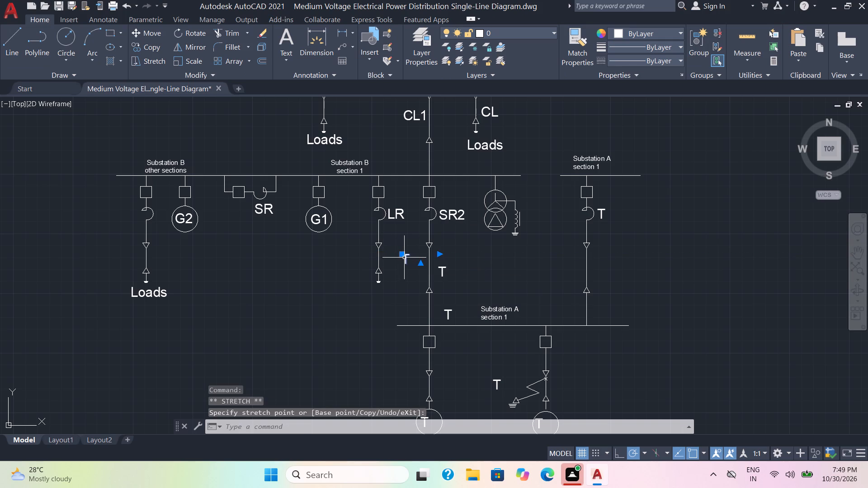
left_click(406, 256)
left_click_drag(406, 256, 386, 258)
left_click_drag(414, 257, 398, 261)
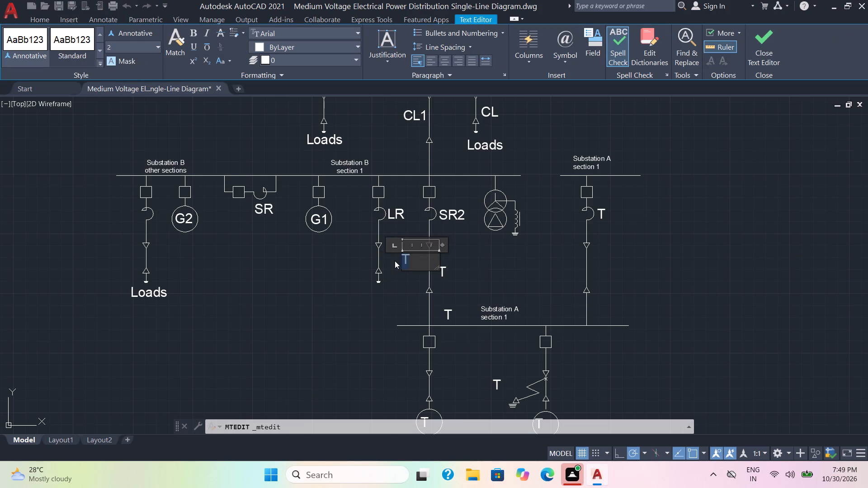
type("CL")
left_click(406, 283)
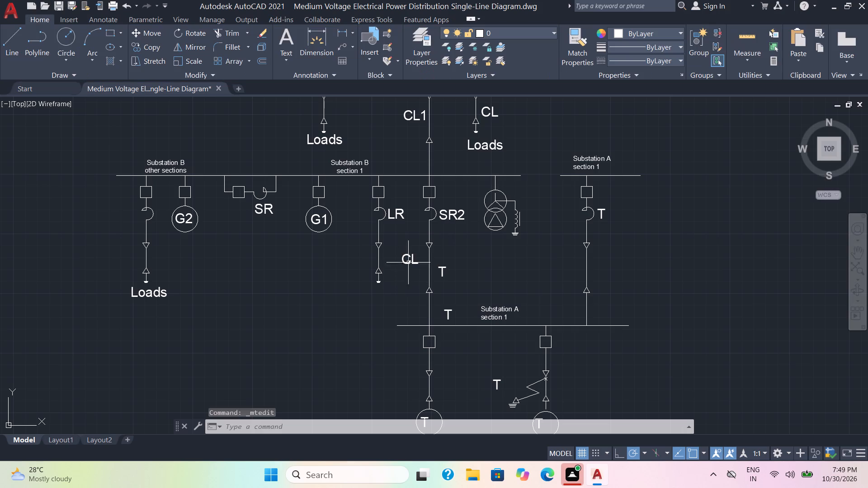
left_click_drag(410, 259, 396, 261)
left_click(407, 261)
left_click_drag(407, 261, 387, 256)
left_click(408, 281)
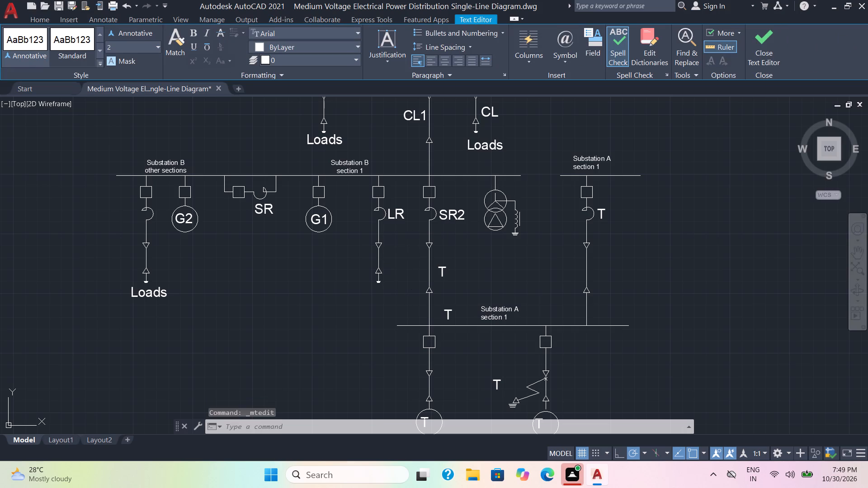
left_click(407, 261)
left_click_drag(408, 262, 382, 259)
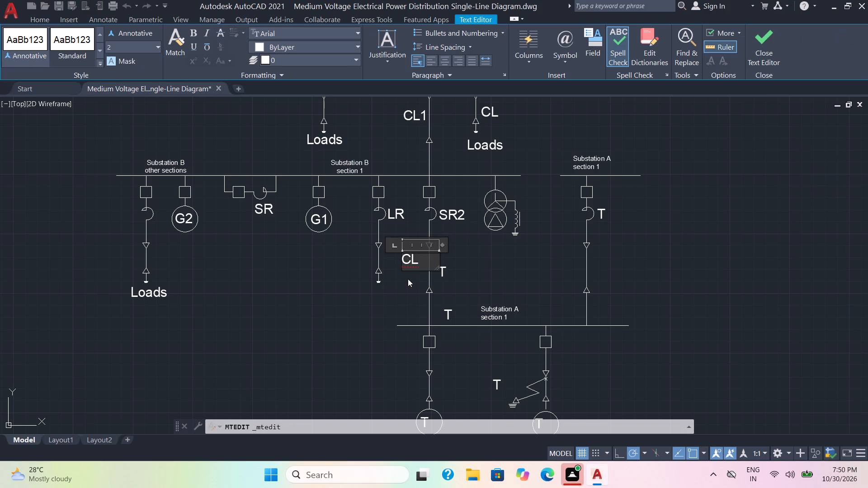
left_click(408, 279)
Move the CL label back beside the LR feeder's cable, directly below the LR label.
left_click(410, 262)
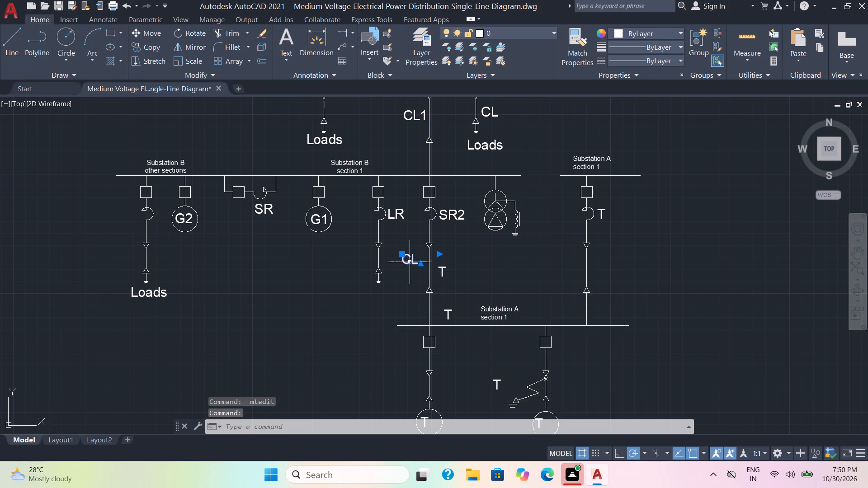
left_click(150, 32)
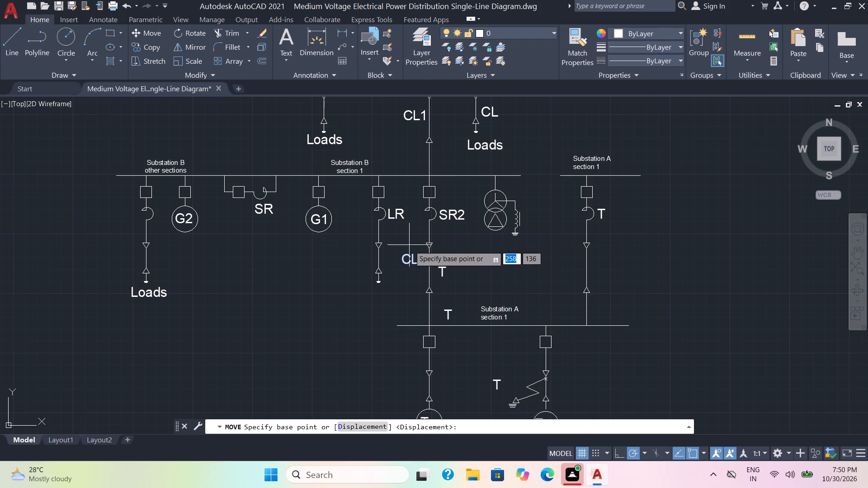
left_click(410, 255)
left_click(391, 253)
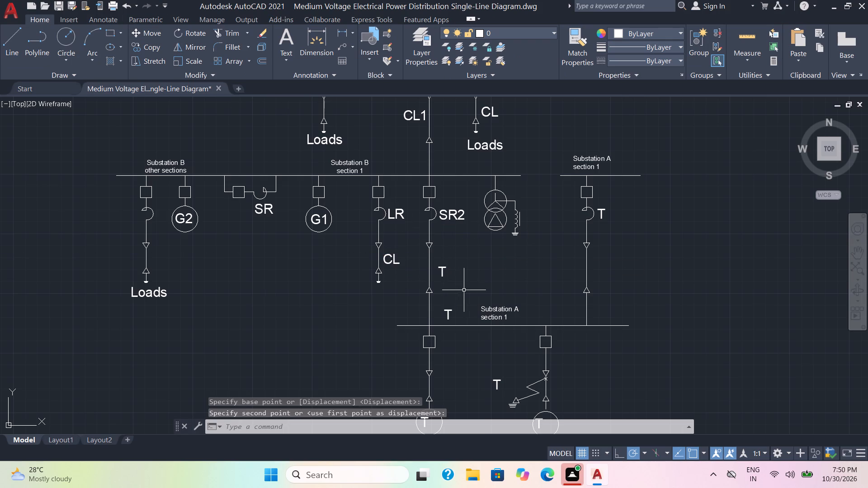
Change the T beside the cable on the SR2 feeder to "CL2".
middle_click_drag(464, 290, 415, 232)
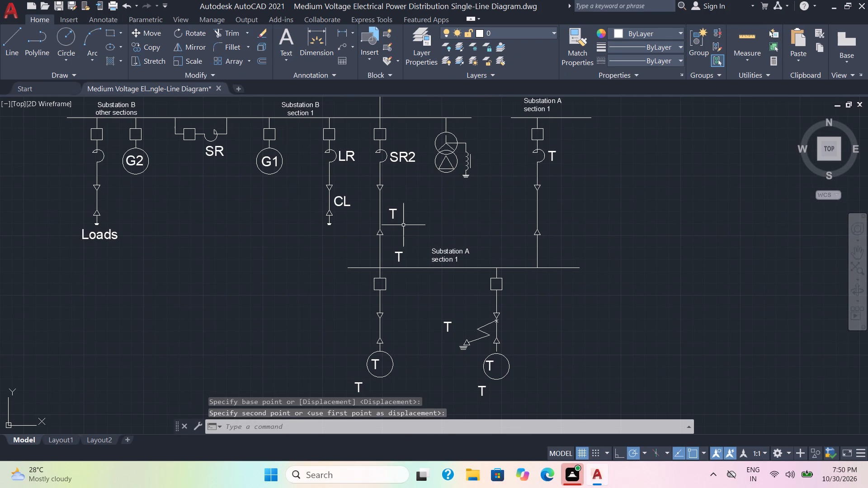
double_click(393, 217)
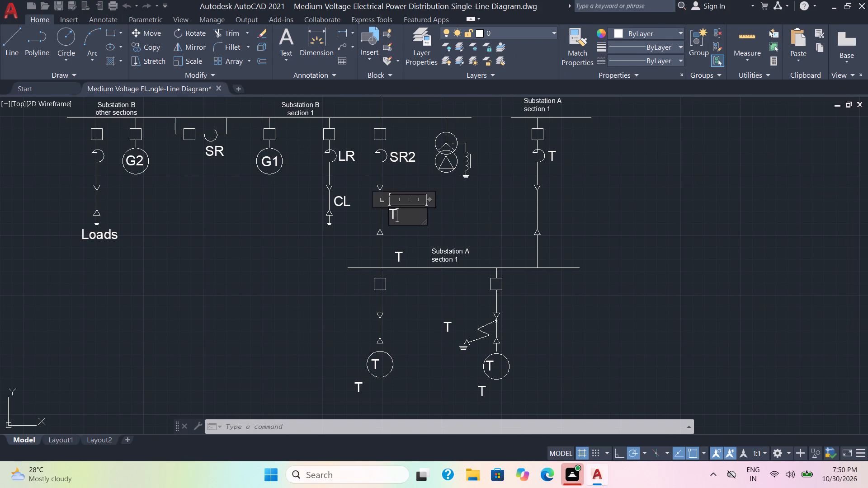
left_click_drag(400, 214, 368, 213)
type("CL2")
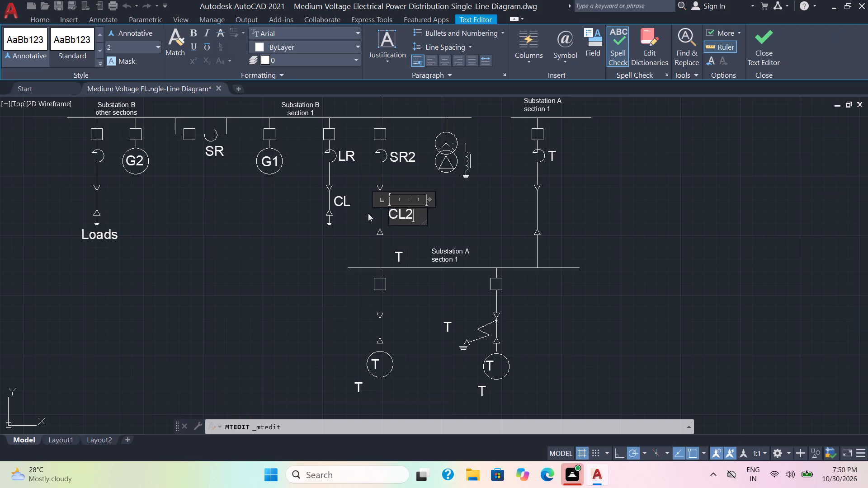
left_click(457, 230)
Delete the spare T just above the lower Substation A busbar, beside the SR2 feeder.
left_click(404, 256)
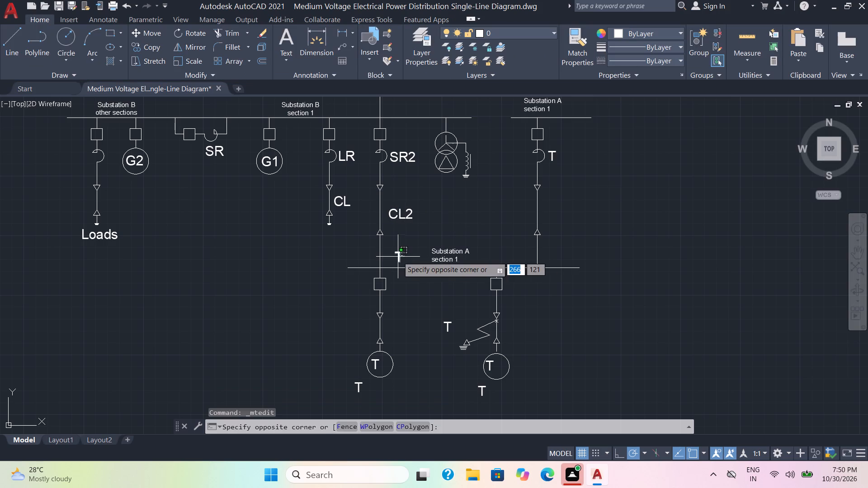
left_click(395, 258)
key("Delete")
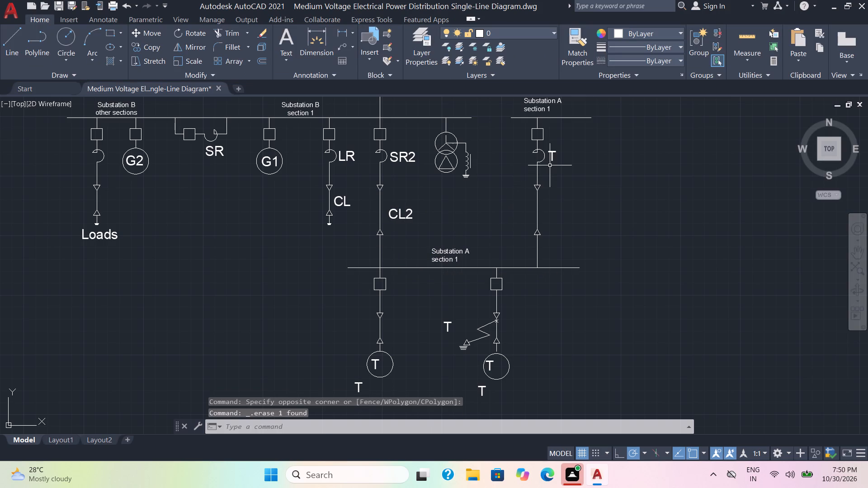
Change the T beside the reactor on the upper Substation A section 1 feeder to "SR".
double_click(552, 160)
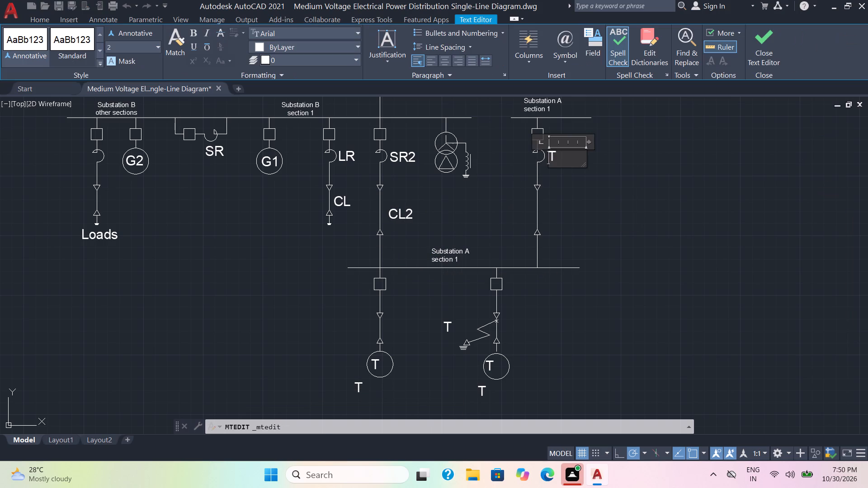
left_click_drag(556, 159, 543, 161)
type("SR")
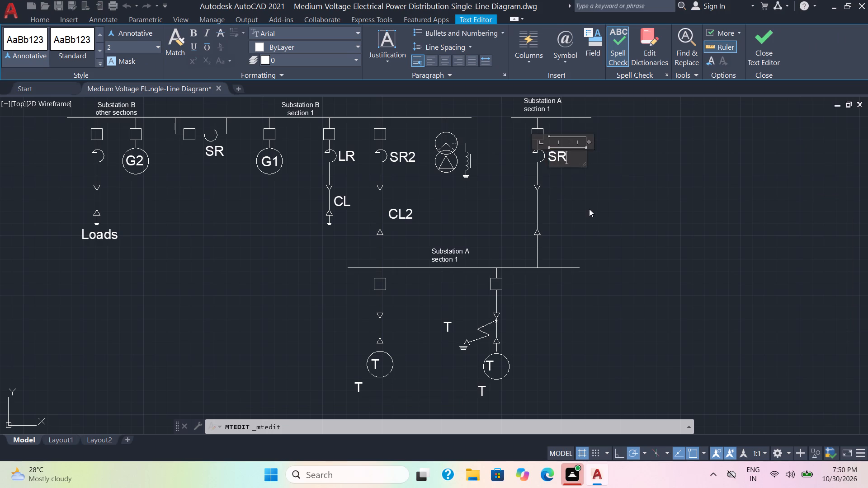
left_click(589, 209)
Change the T inside each of the two motor circles below the lower Substation A busbar to "IM".
middle_click_drag(500, 255, 498, 184)
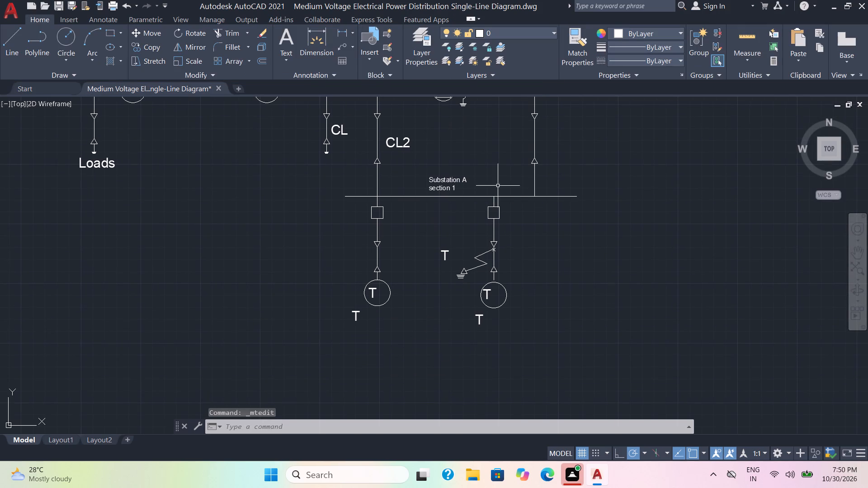
middle_click_drag(394, 320, 403, 266)
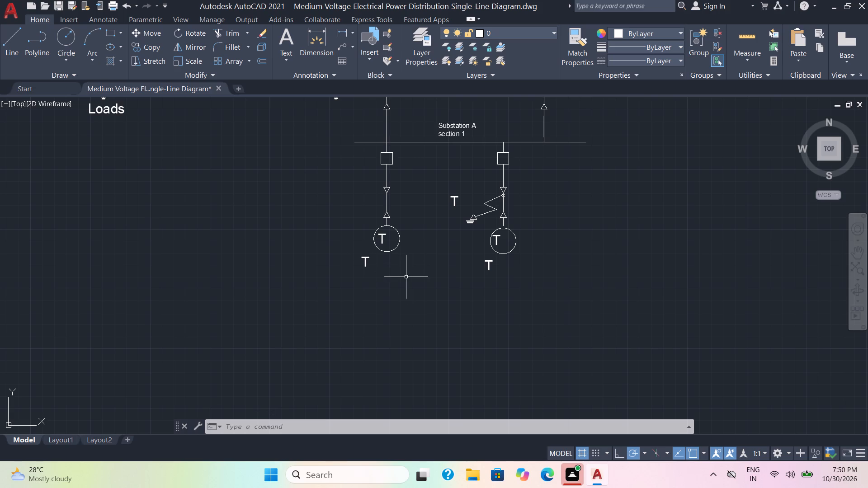
double_click(384, 240)
left_click_drag(388, 239, 380, 240)
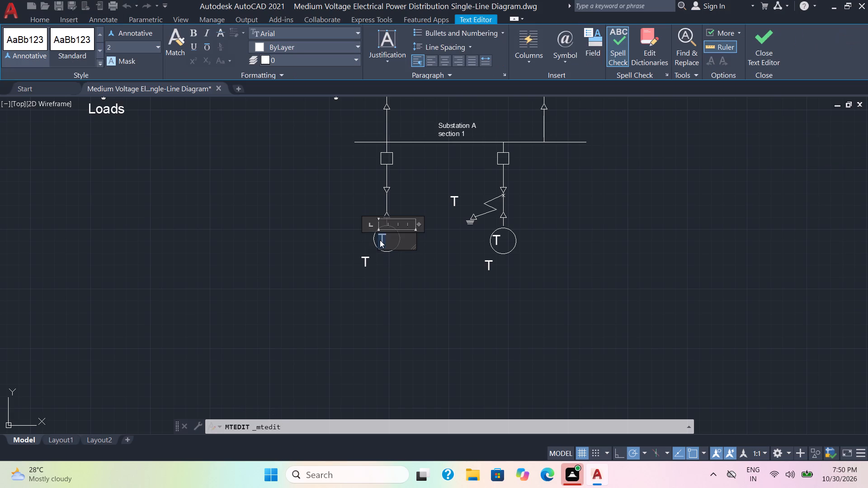
type("IM")
left_click(445, 285)
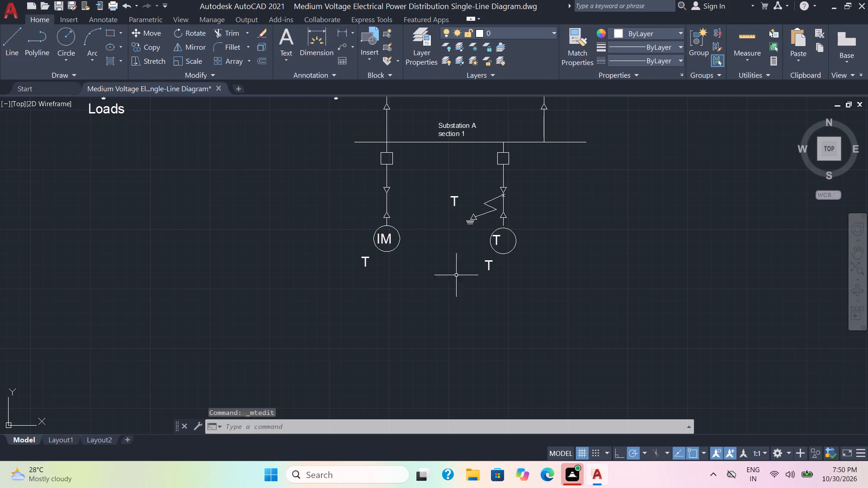
double_click(496, 238)
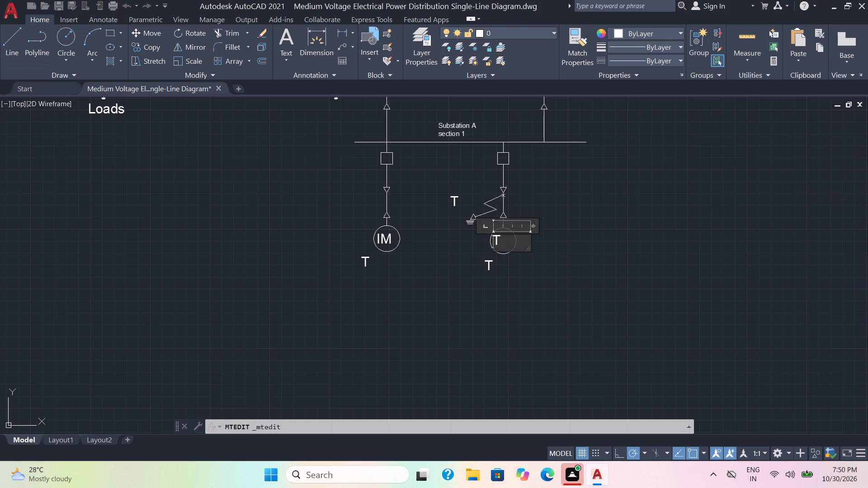
left_click_drag(503, 238, 486, 238)
type("IM")
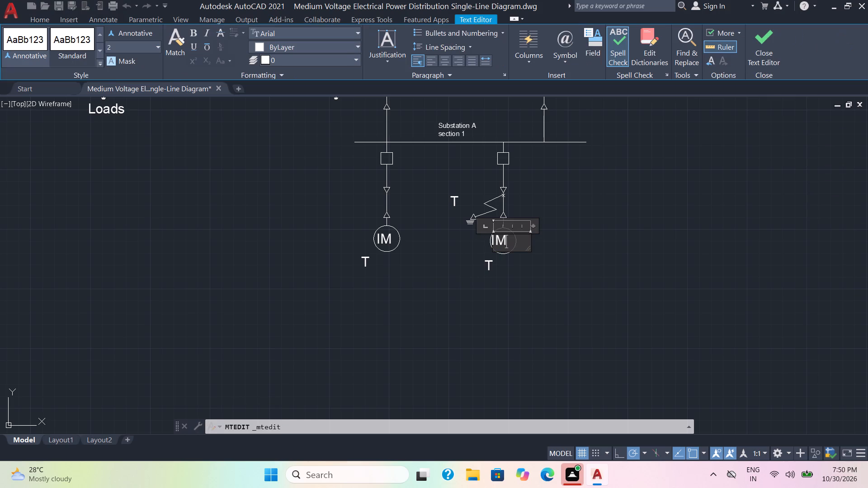
left_click(558, 256)
Change the T below the motor on the SR2 feeder side to "Motor loads" on two lines.
double_click(367, 261)
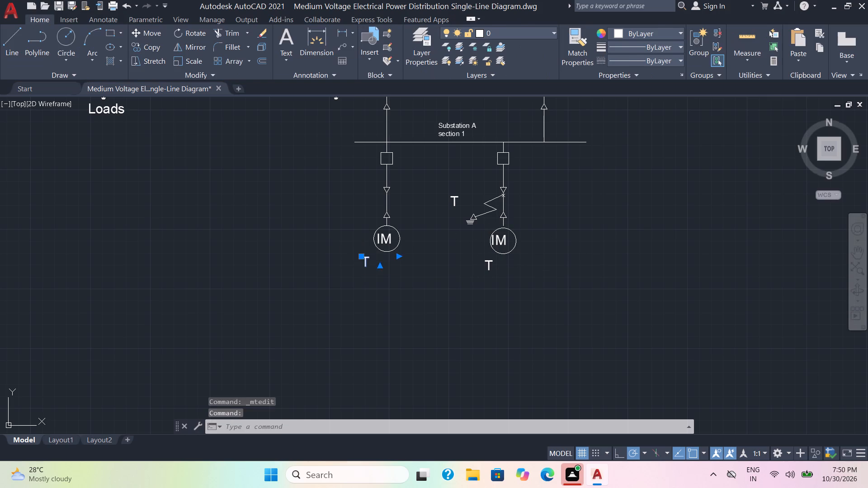
left_click_drag(375, 260, 349, 256)
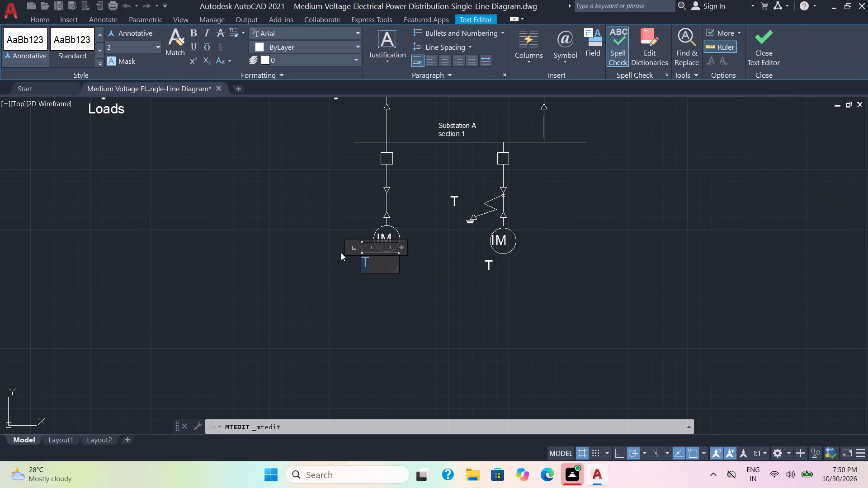
key("m")
type("oto")
key("r")
key("Return")
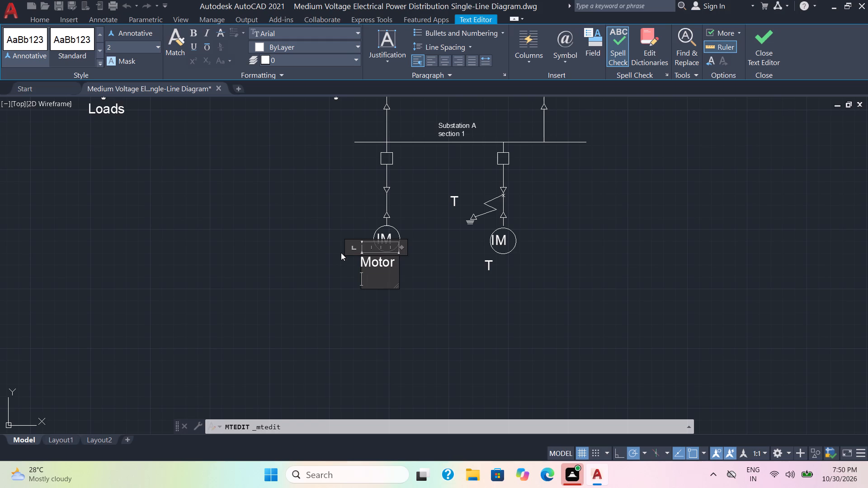
key("l")
type("oads")
left_click(370, 334)
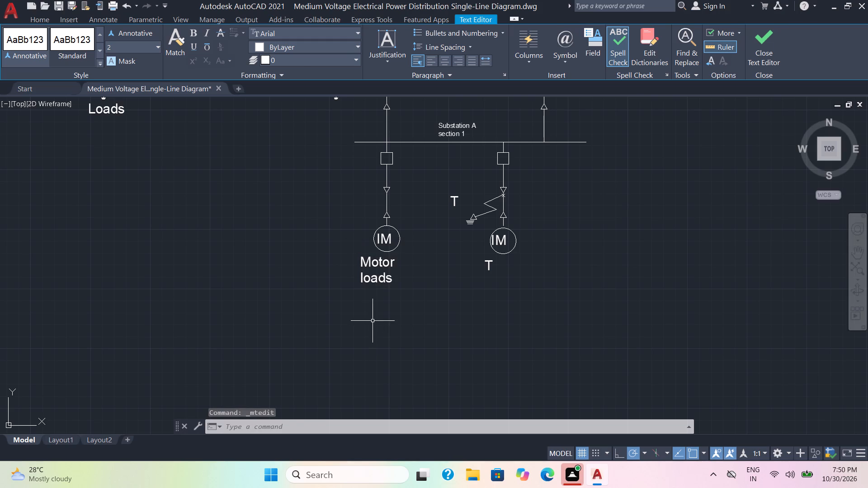
Centre-align both lines of the "Motor loads" label.
left_click(395, 294)
left_click(356, 261)
double_click(374, 266)
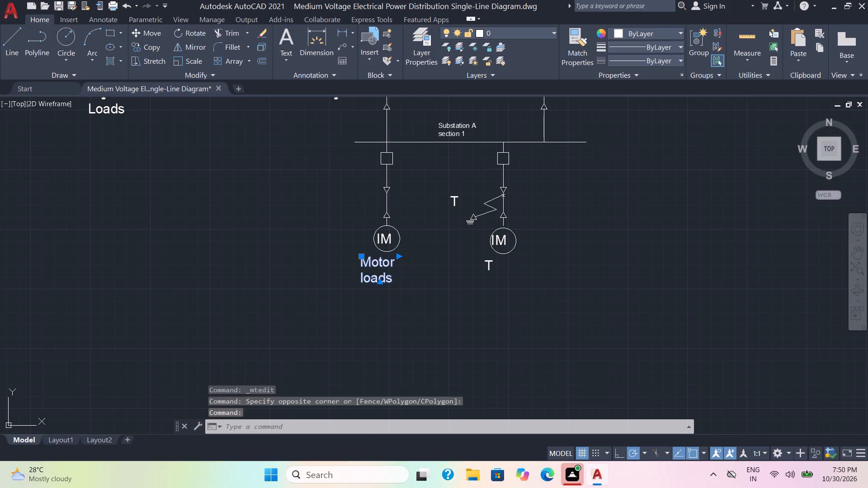
left_click_drag(392, 275, 358, 265)
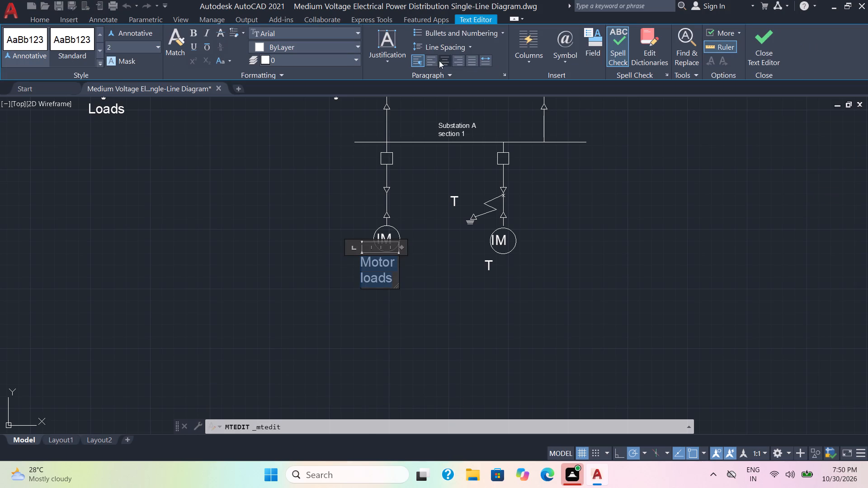
left_click(441, 61)
left_click(307, 269)
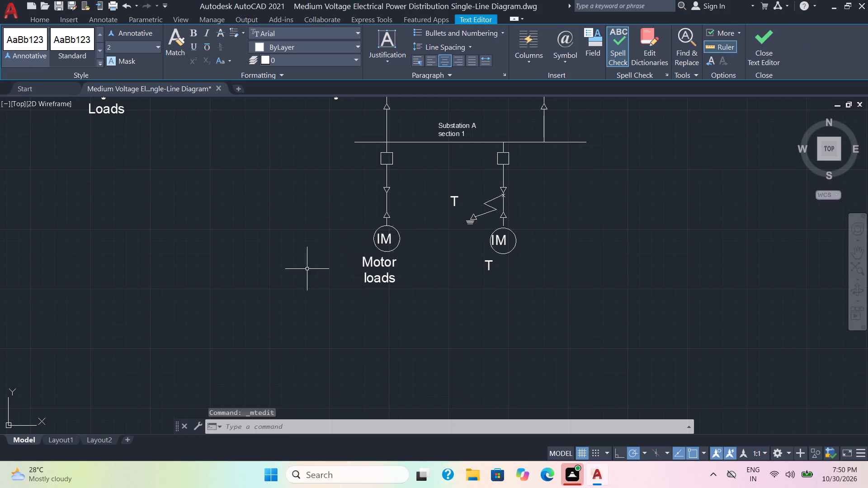
Replace the T below the other motor with a copy of the "Motor loads" label, placed level with the original.
left_click(490, 263)
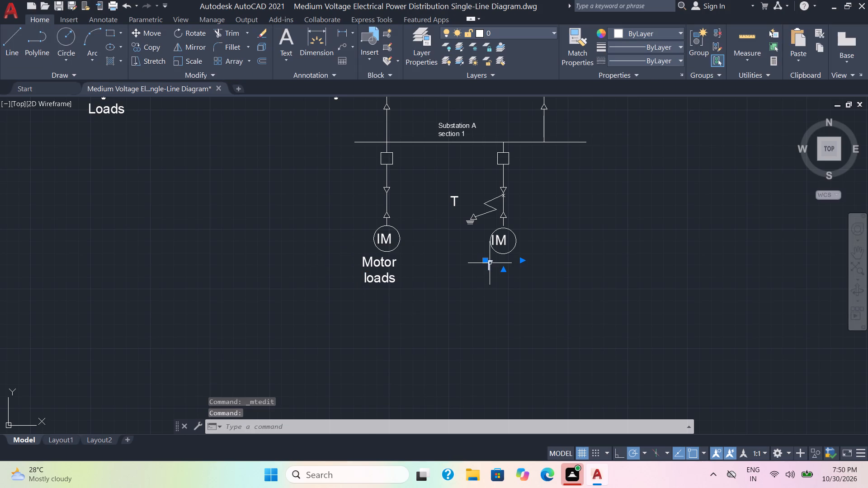
key("Delete")
left_click(373, 265)
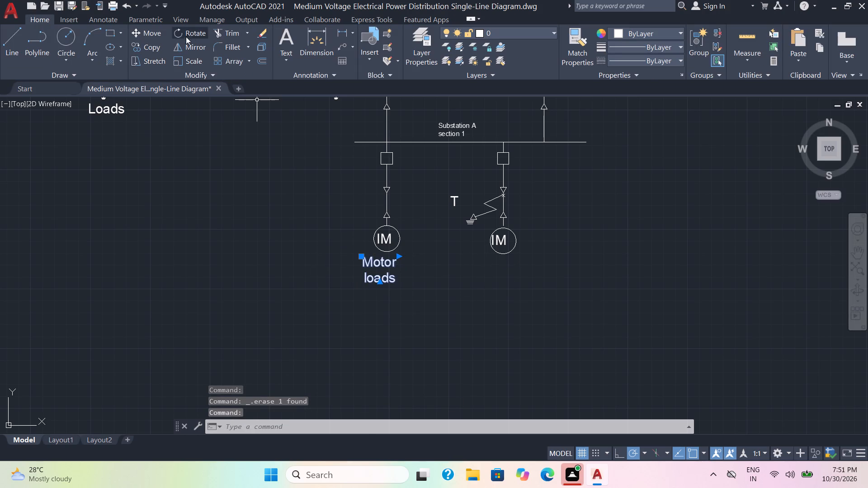
left_click(154, 47)
left_click(381, 267)
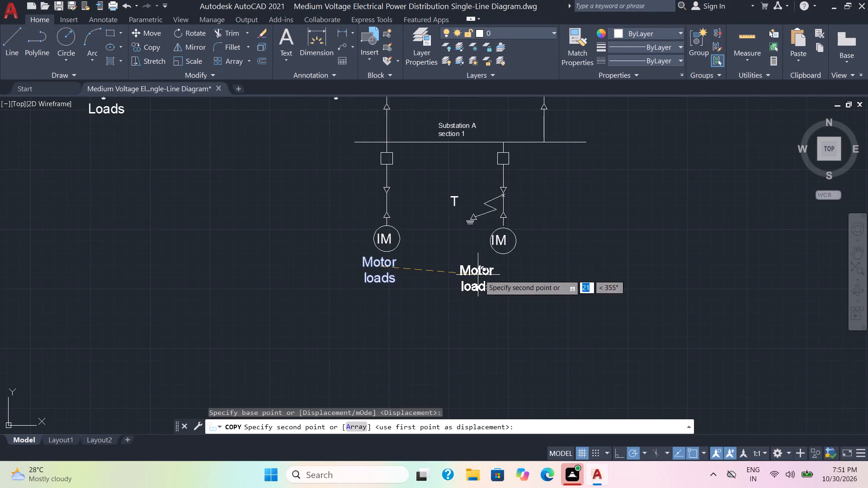
left_click(505, 268)
key("Escape")
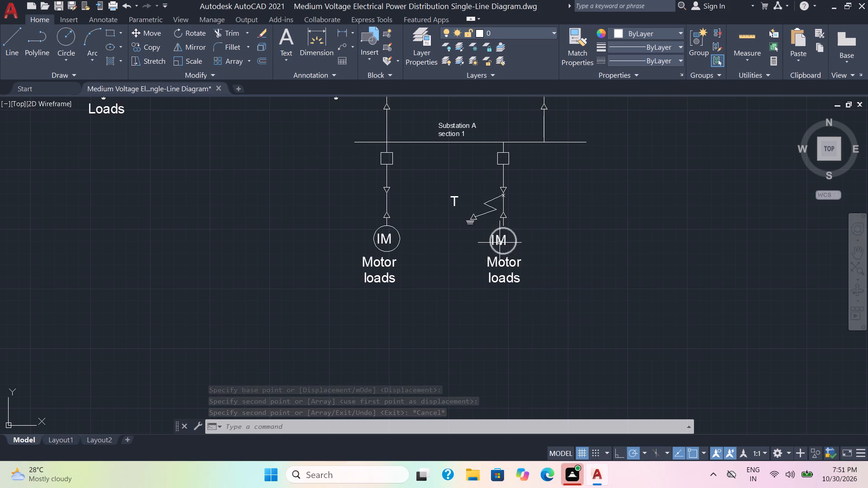
Replace the T beside the zigzag fault symbol with "S.C.(3)", formatting the "(3)" as superscript.
double_click(455, 199)
left_click_drag(462, 198, 463, 198)
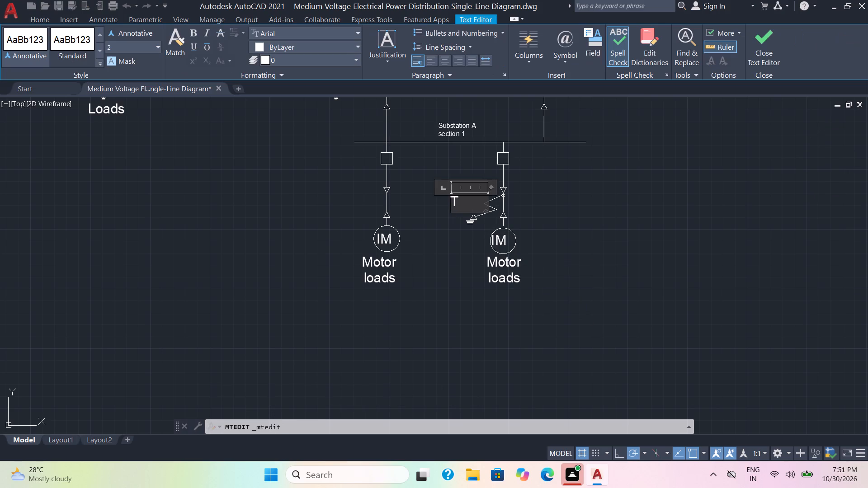
left_click_drag(463, 198, 439, 200)
key("s")
key("period")
type("C.")
type("()")
key("Right")
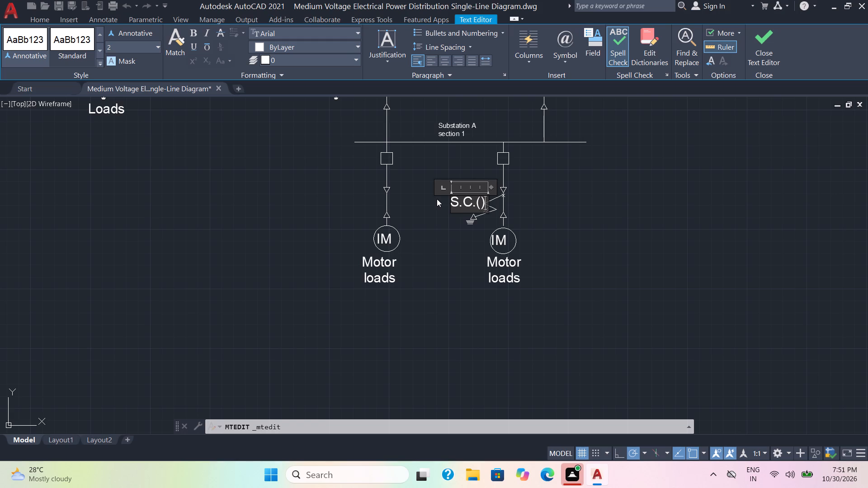
key("Left")
key("3")
key("Right")
left_click_drag(476, 204, 494, 201)
left_click(193, 60)
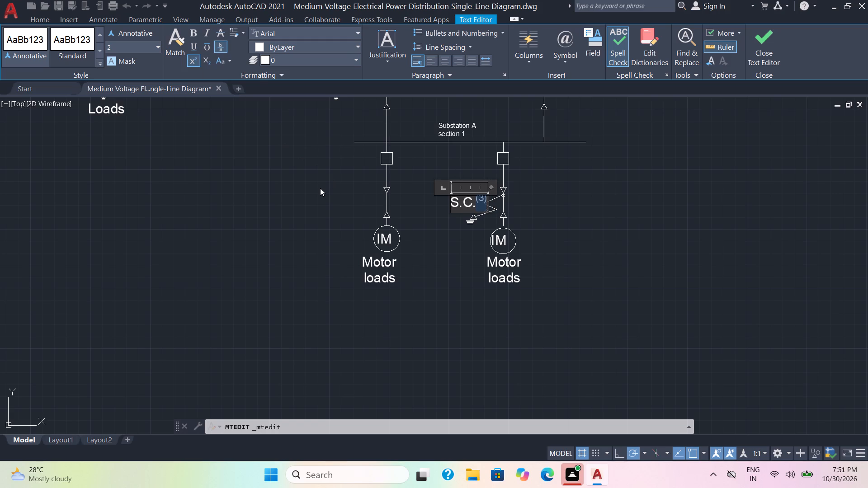
left_click(320, 188)
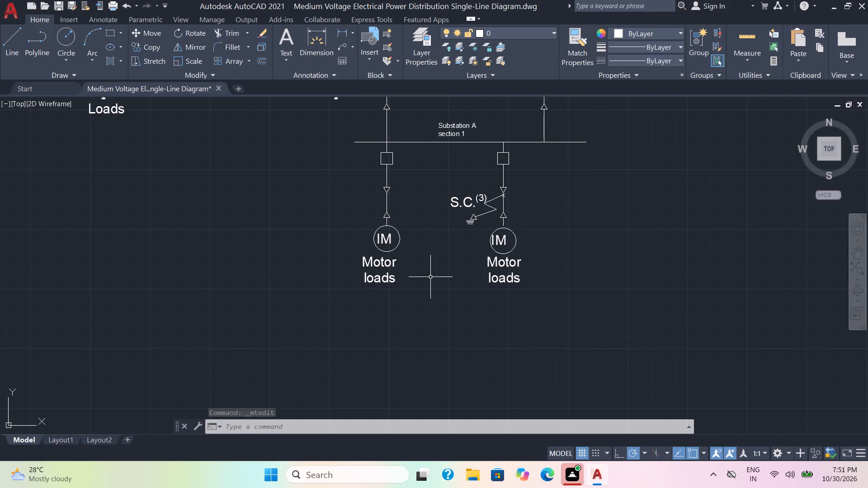
Change the "Substation A section 1" label above the lowest busbar to "6 kV Switchboard".
double_click(448, 126)
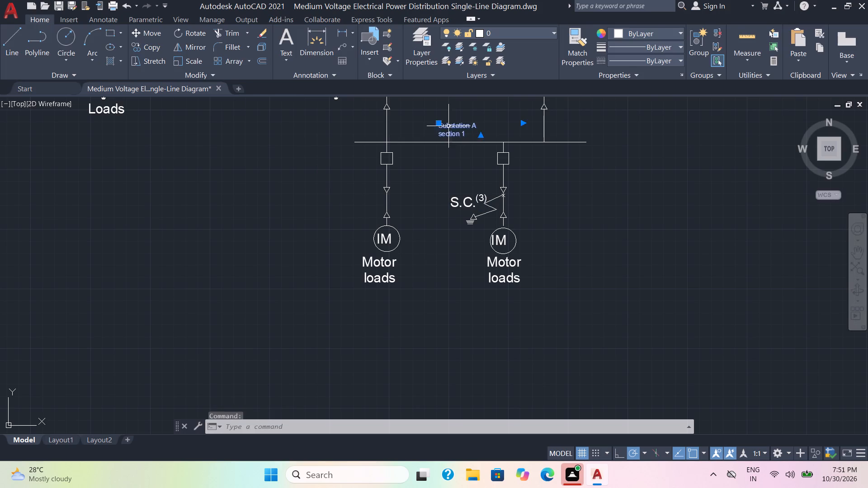
left_click_drag(473, 136, 406, 113)
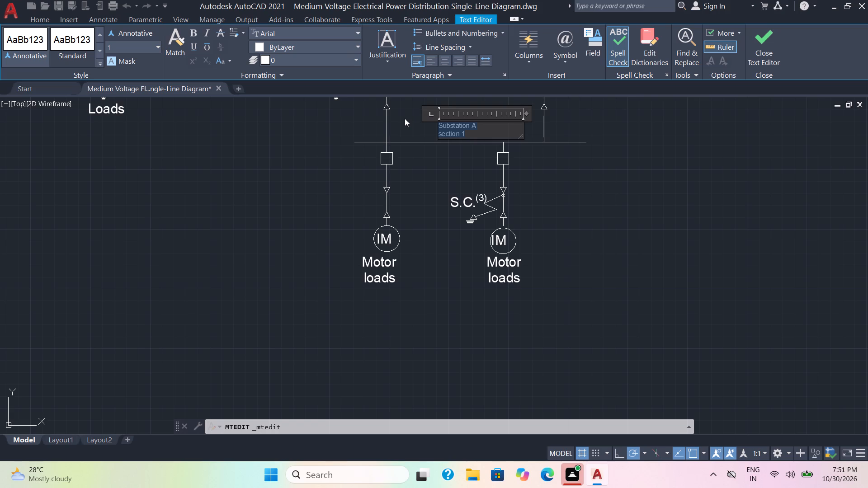
key("6")
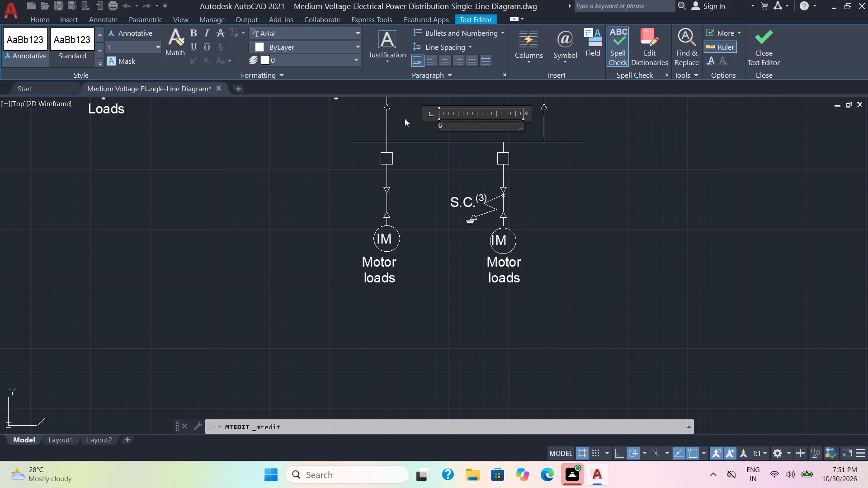
key("space")
key("shift+k")
type("V")
key("space")
key("s")
type("witc")
type("hboard")
left_click(578, 184)
Set the text height of the five substation section labels and the "6 kV Switchboard" label to 2.
scroll(577, 189, "down", 2)
middle_click_drag(576, 204, 503, 265)
left_click(463, 226)
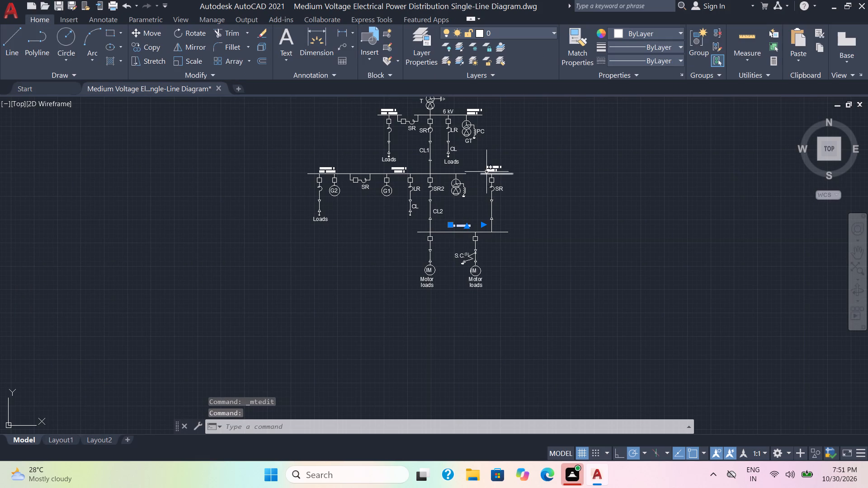
left_click(489, 168)
left_click(404, 169)
left_click(325, 168)
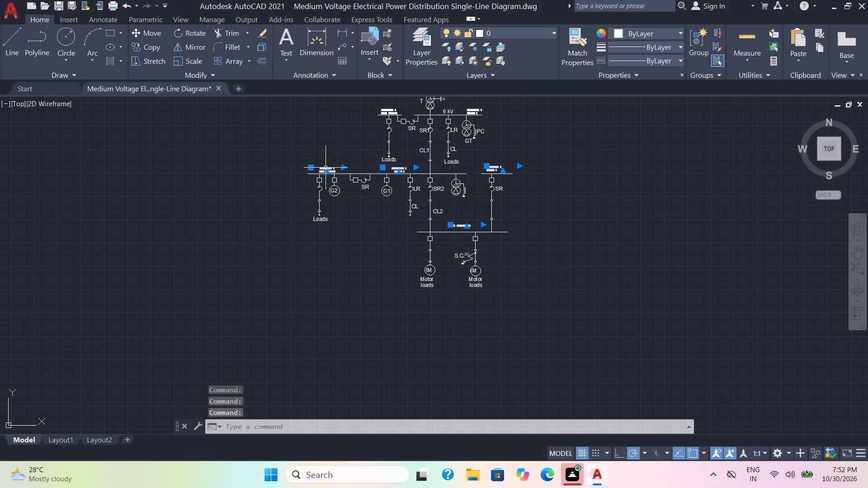
left_click(387, 111)
left_click(478, 110)
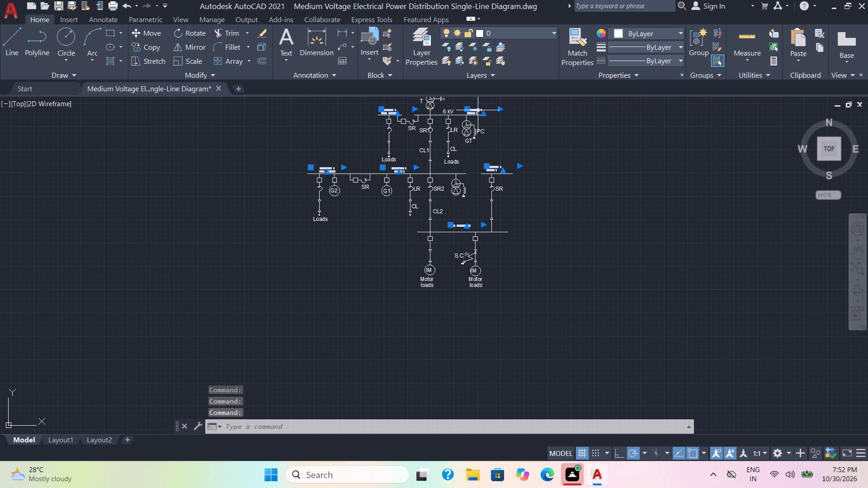
middle_click_drag(508, 128, 505, 168)
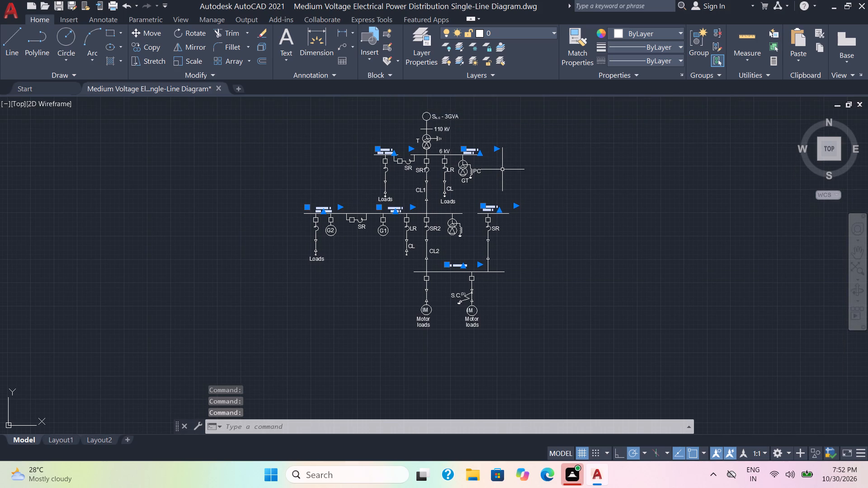
key("ctrl+1")
left_click(78, 283)
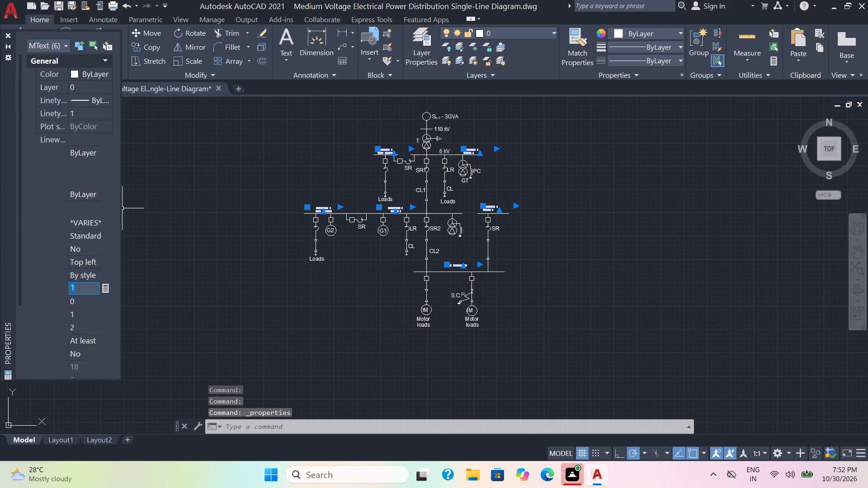
key("2")
key("Return")
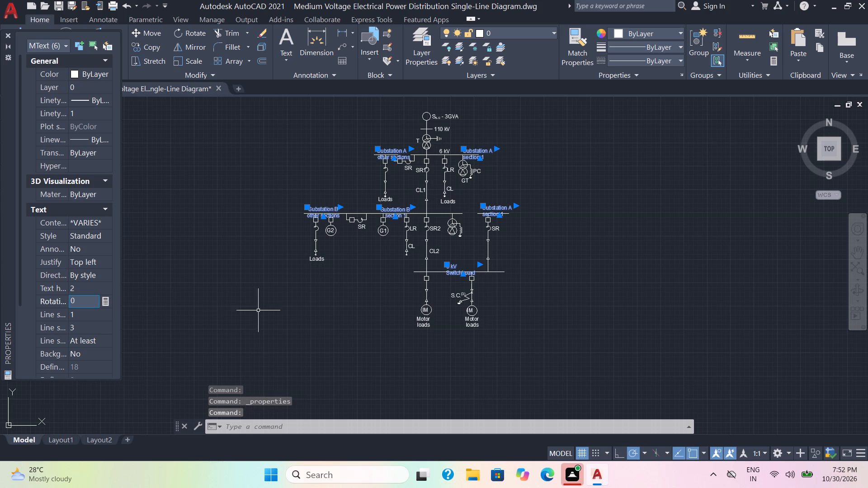
left_click(8, 34)
Widen the text frame of the "6 kV Switchboard" label so its text fits on one line.
scroll(574, 310, "up", 2)
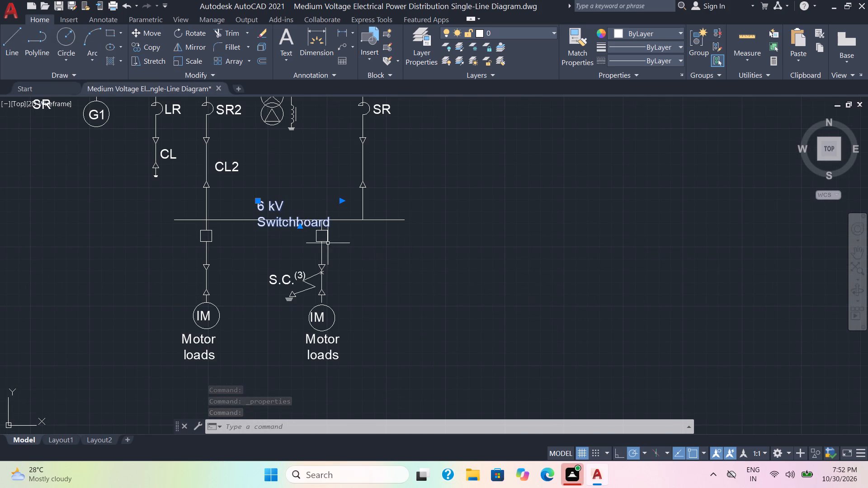
left_click(276, 207)
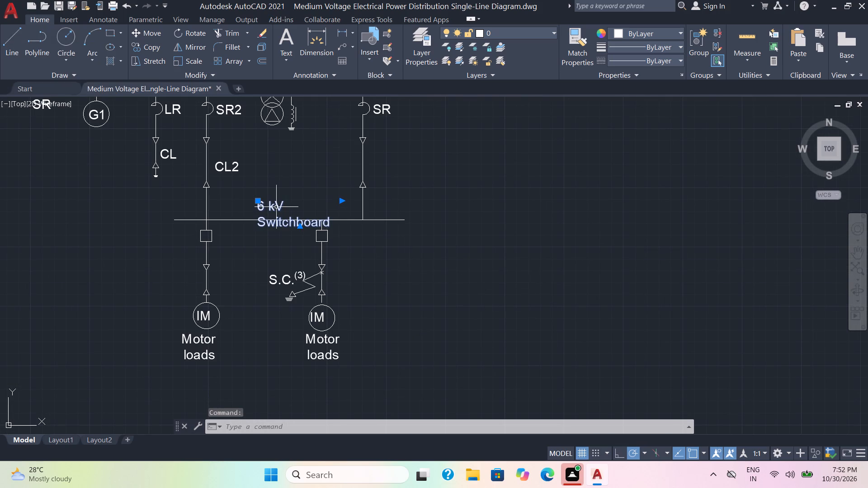
double_click(276, 207)
left_click(259, 214)
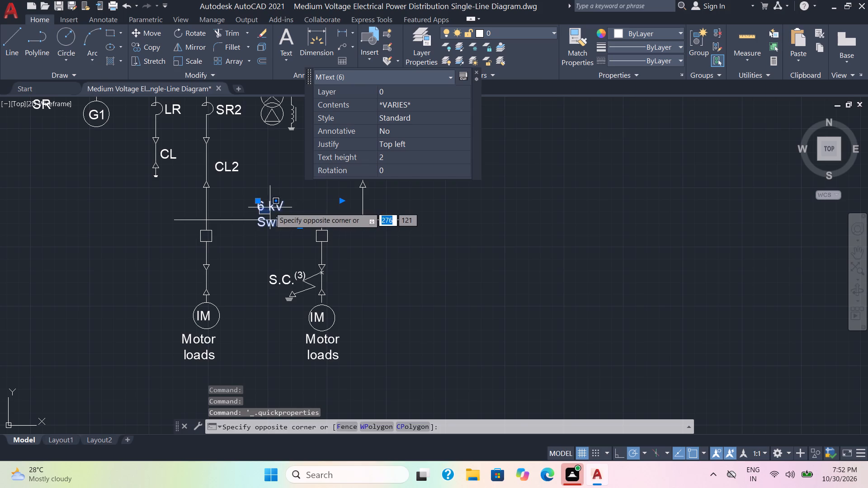
left_click(270, 207)
key("Escape")
double_click(279, 205)
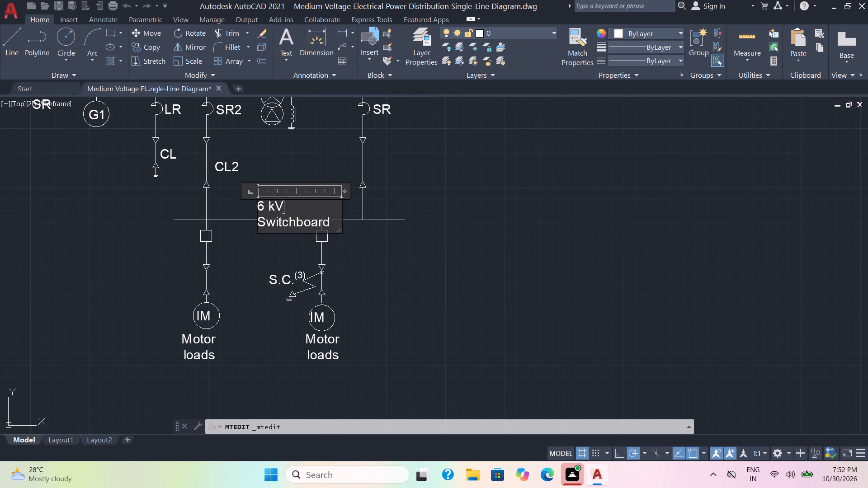
left_click_drag(344, 192, 376, 191)
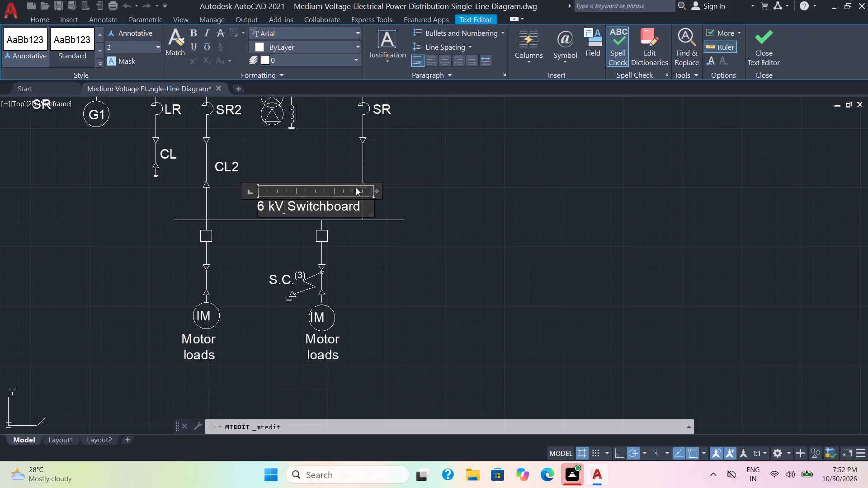
left_click(337, 170)
Move the "6 kV Switchboard" label about 8 units left, between the two feeders above the lowest busbar.
left_click(307, 208)
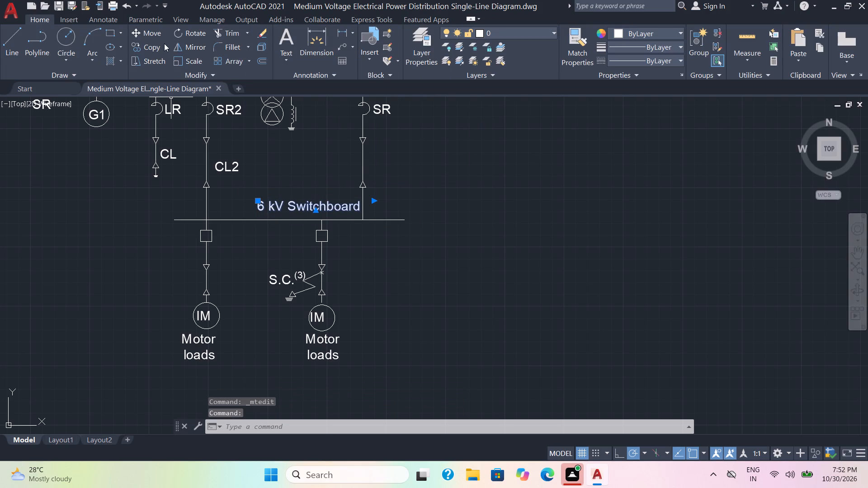
left_click(141, 27)
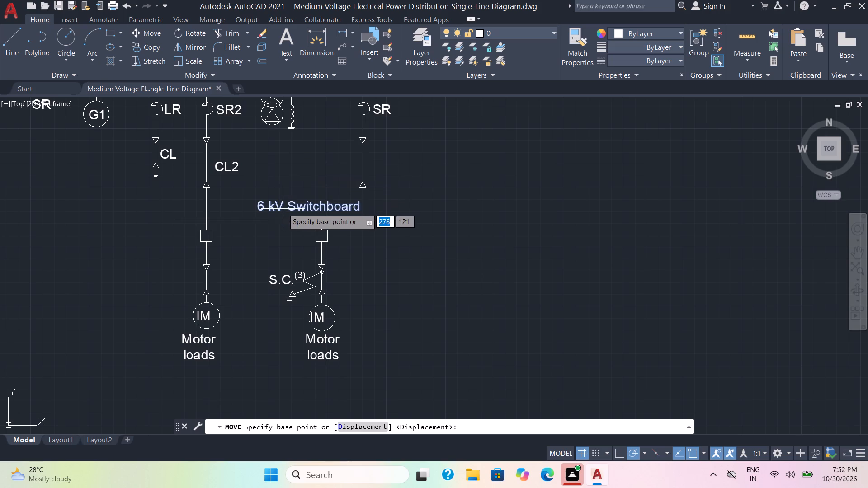
left_click(283, 207)
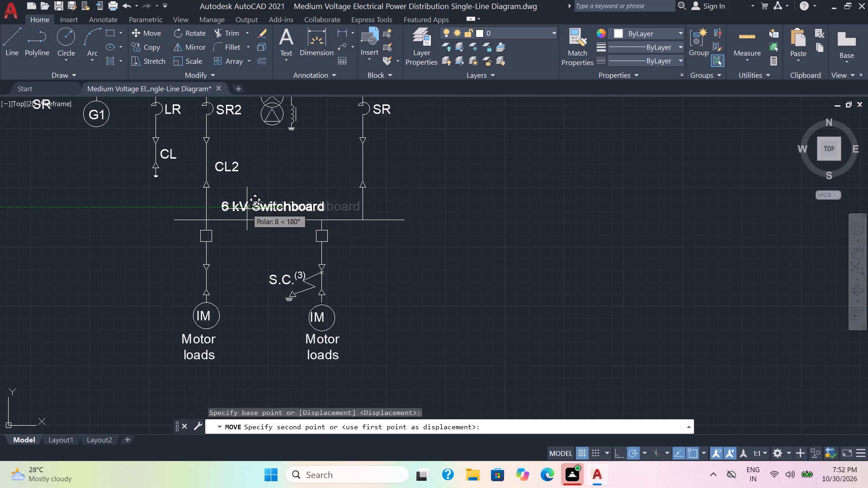
left_click(247, 209)
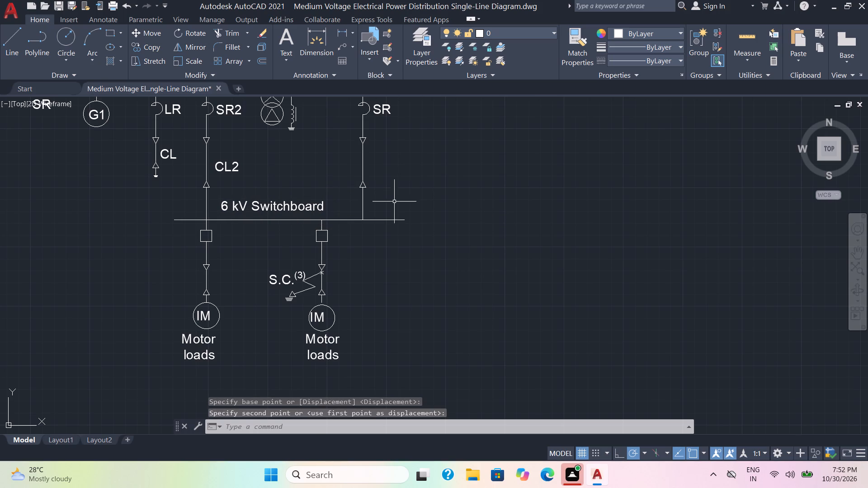
Move the "Substation A section 1" label at the short separate busbar about 2 units straight up, clear of the line.
middle_click_drag(402, 194, 425, 308)
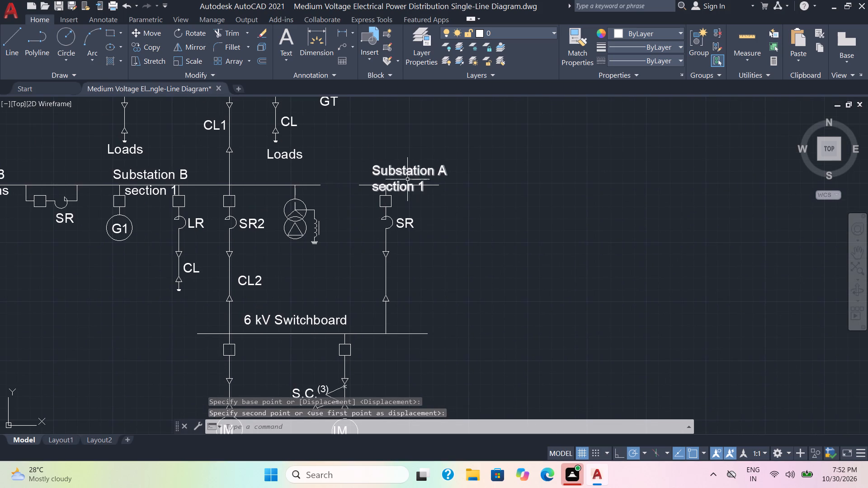
left_click(406, 175)
left_click(143, 32)
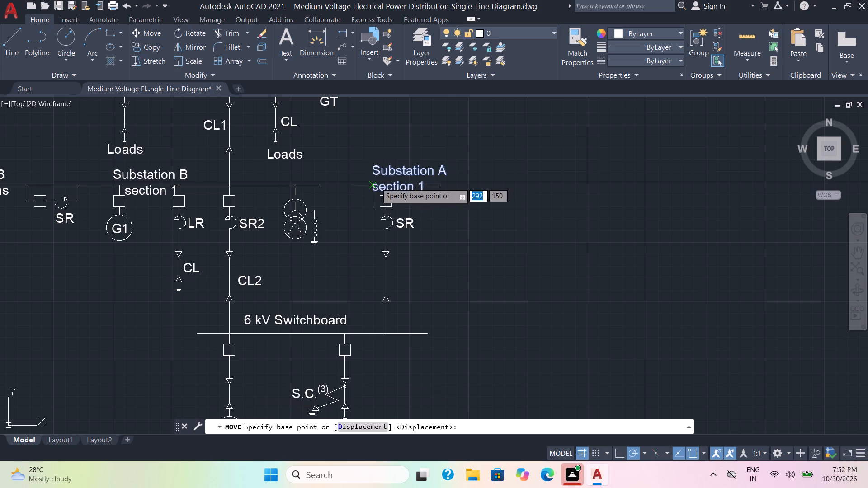
left_click(401, 173)
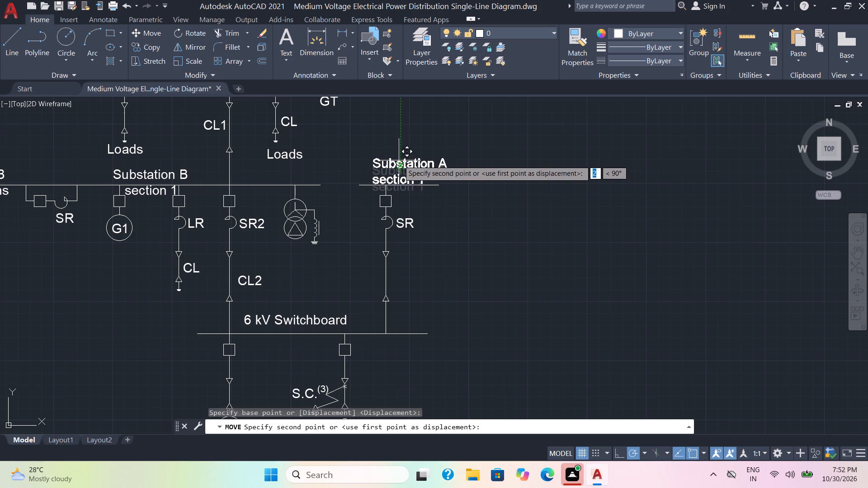
scroll(399, 159, "up", 1)
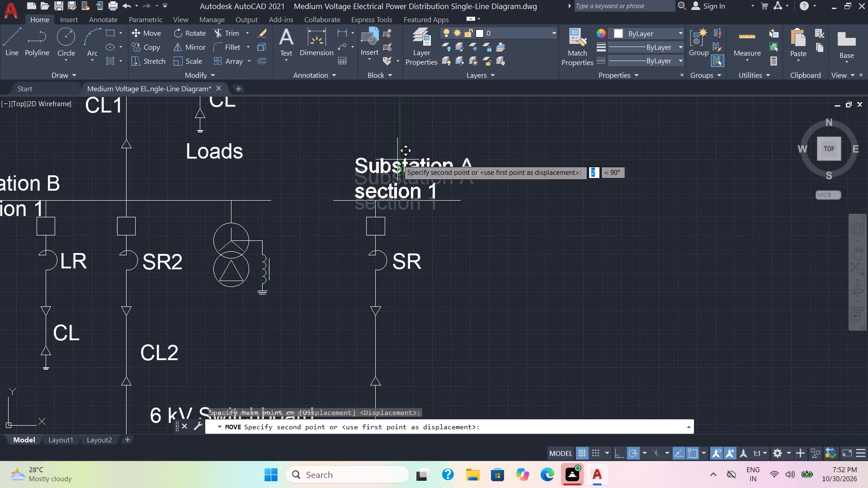
left_click(397, 160)
Move the "Substation B section 1" label about 2 units straight up so it sits above its busbar.
scroll(276, 188, "down", 1)
middle_click_drag(148, 182, 393, 215)
left_click(360, 221)
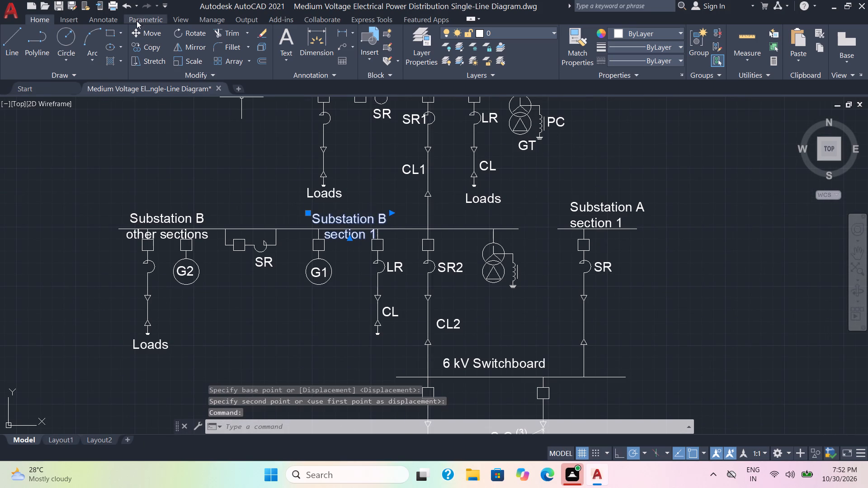
left_click(150, 33)
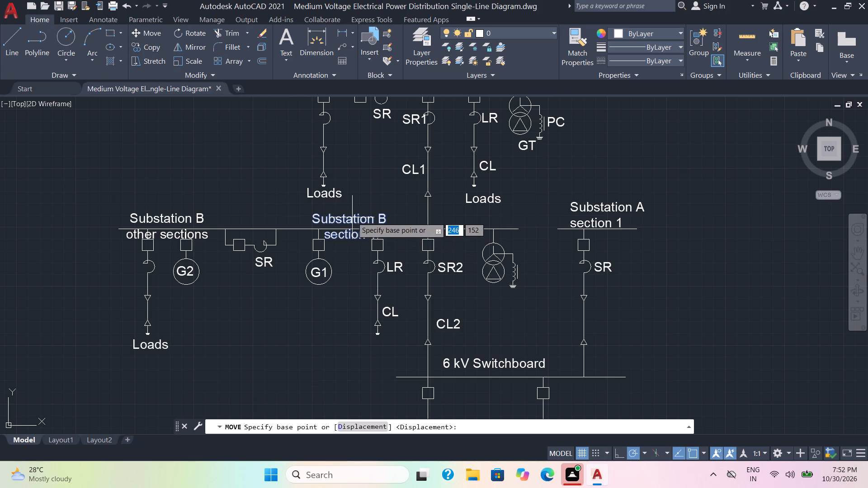
left_click(352, 217)
scroll(352, 209, "up", 2)
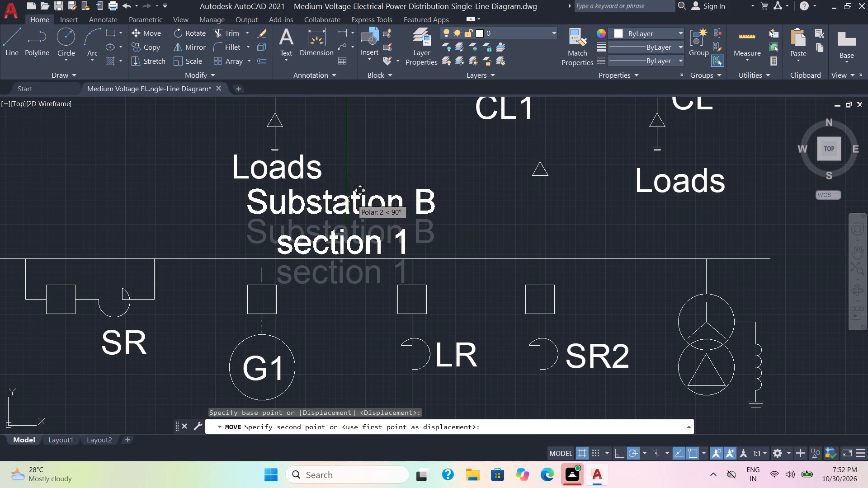
left_click(352, 199)
Move the "Substation B other sections" label about 3 units up and slightly right so it clears its busbar.
scroll(201, 205, "down", 1)
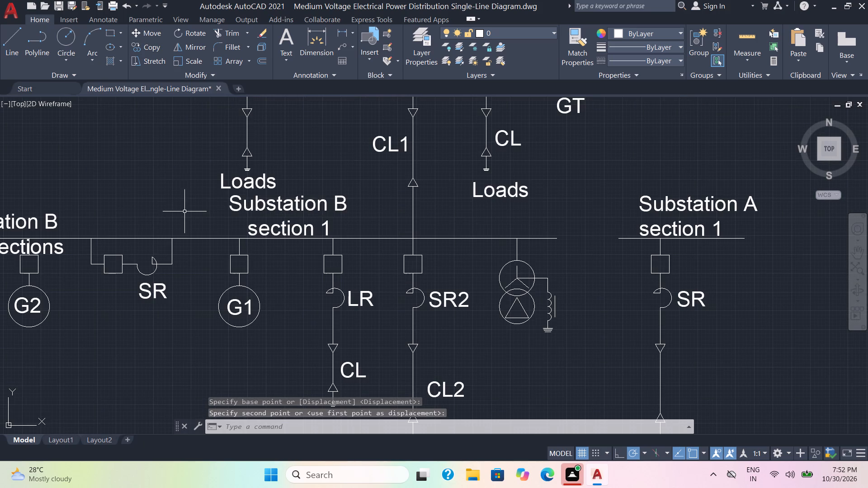
scroll(184, 211, "down", 1)
middle_click_drag(184, 211, 304, 212)
left_click(208, 221)
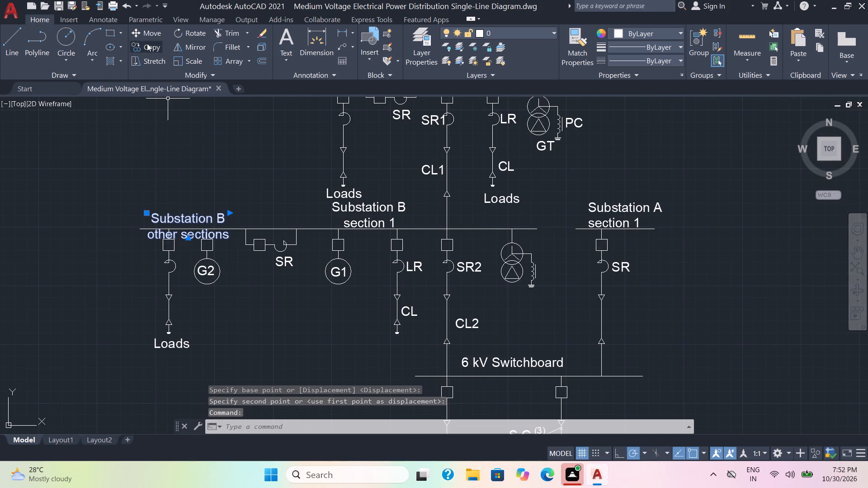
left_click(150, 36)
left_click(179, 222)
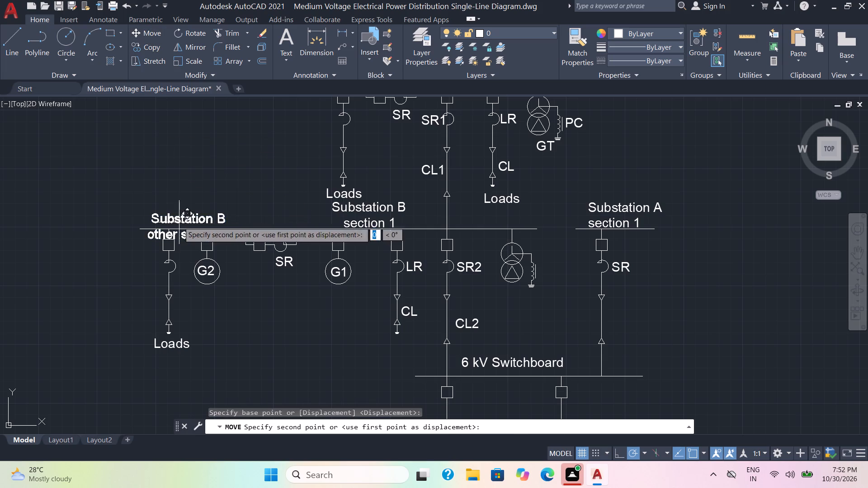
scroll(181, 208, "up", 3)
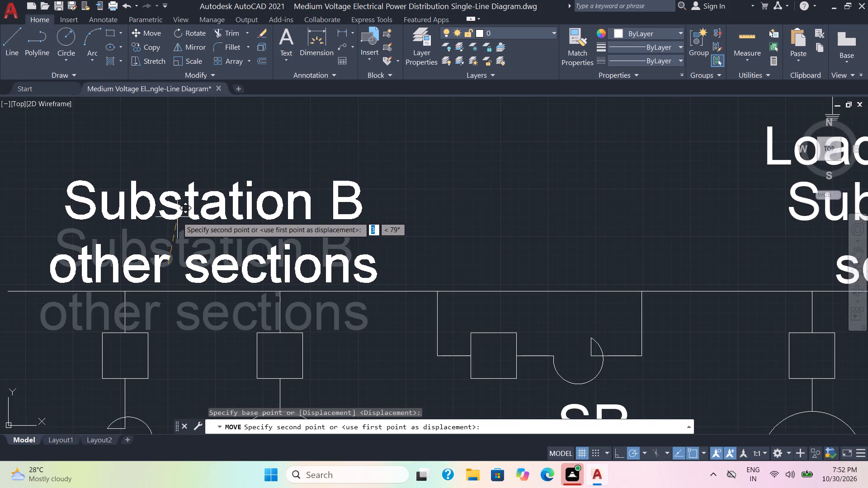
left_click(177, 217)
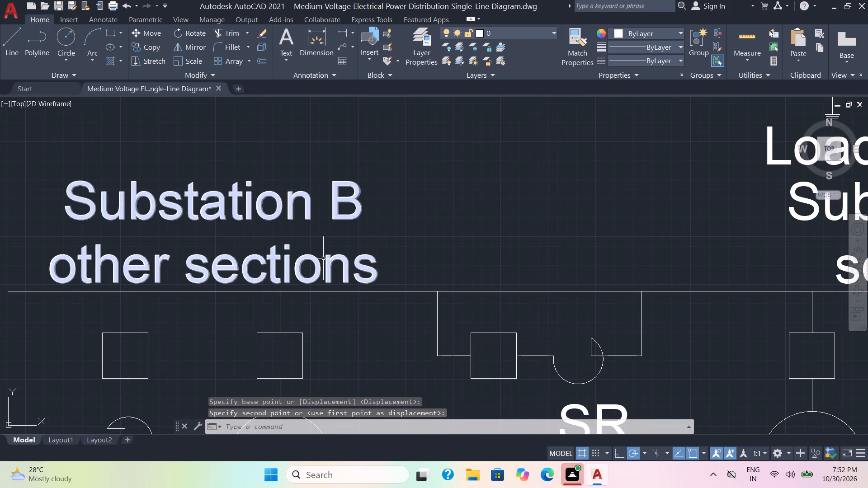
Move the "Substation A section 1" label above transformer GT about 3 units up and slightly left, clear of the 6 kV busbar.
scroll(414, 268, "down", 3)
middle_click_drag(450, 219, 328, 280)
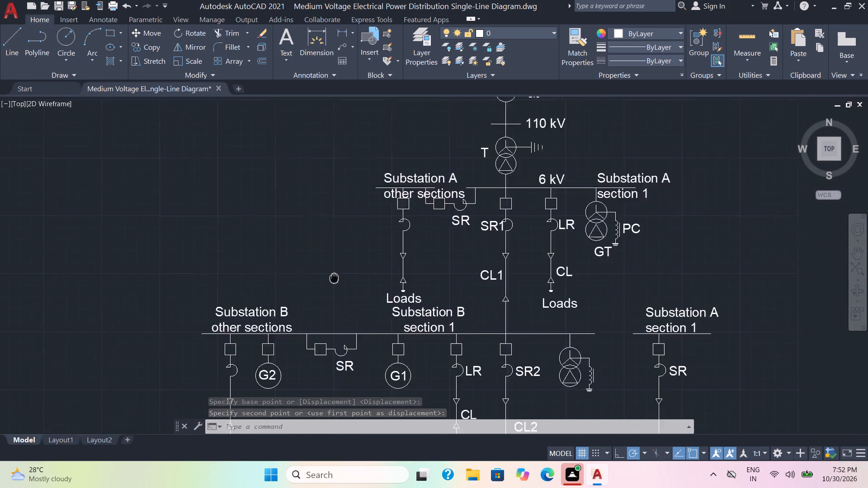
middle_click_drag(328, 280, 248, 304)
left_click(564, 207)
left_click(151, 33)
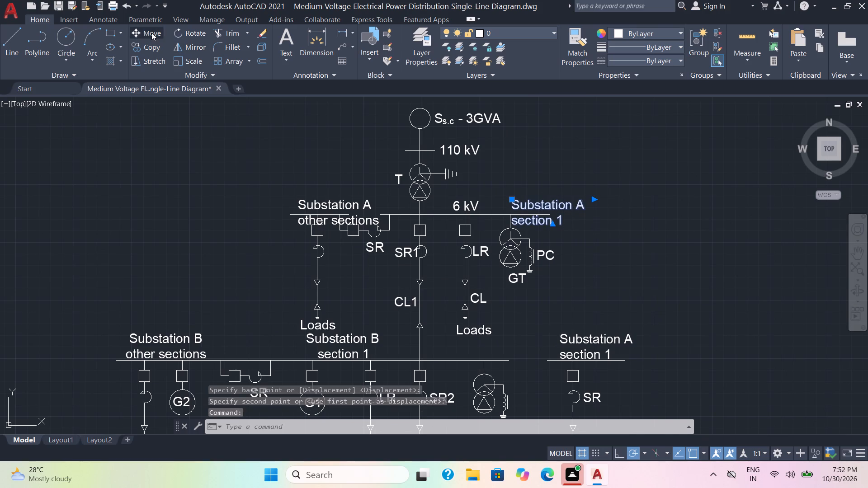
left_click(548, 208)
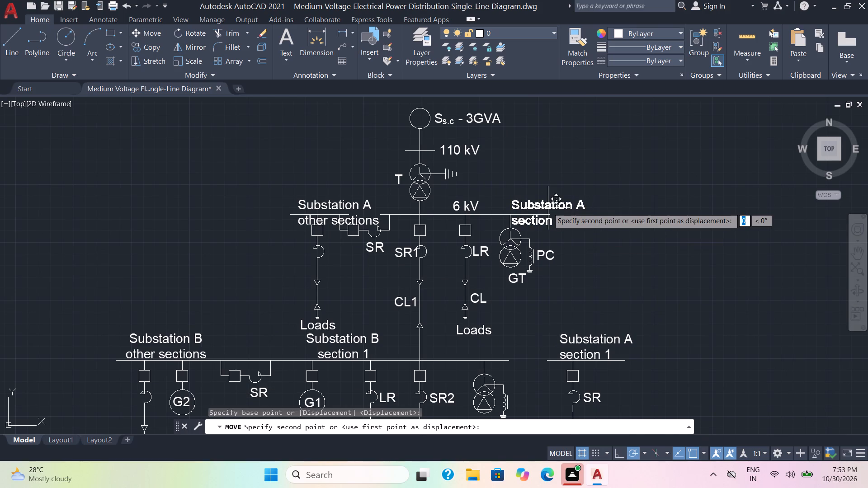
scroll(546, 192, "up", 1)
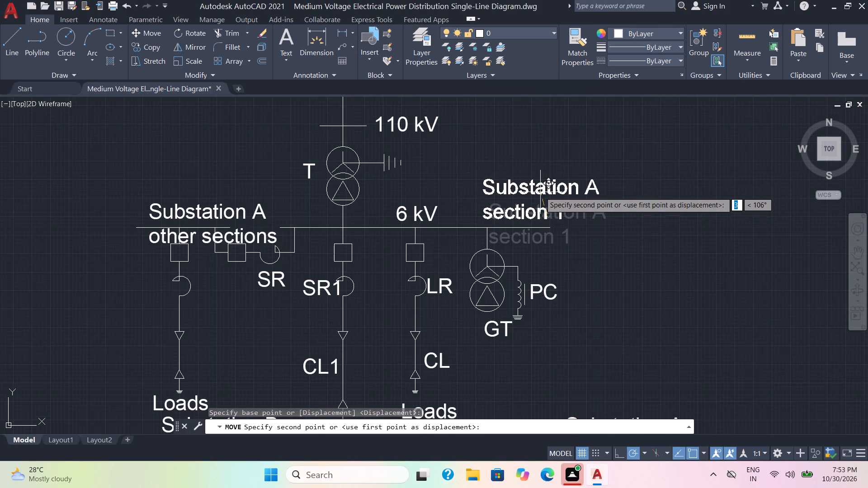
left_click(540, 193)
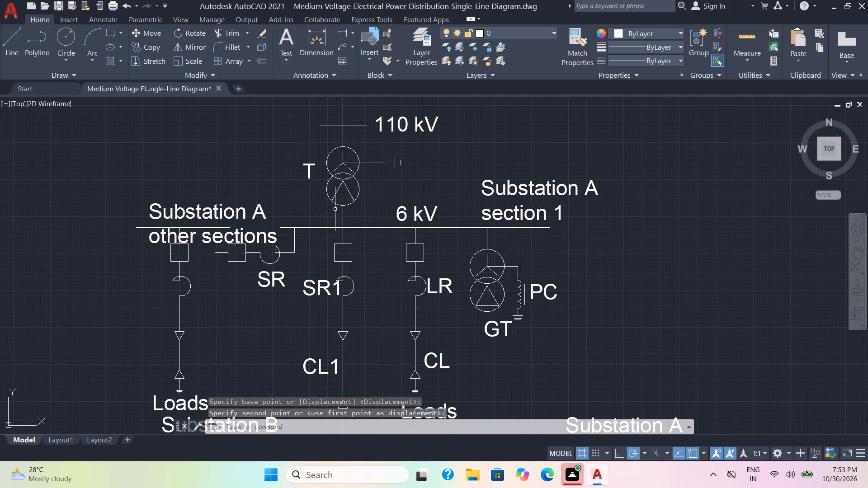
Move the "Substation A other sections" label about 4 units diagonally up and left so it sits above its busbar.
left_click(255, 211)
left_click(138, 33)
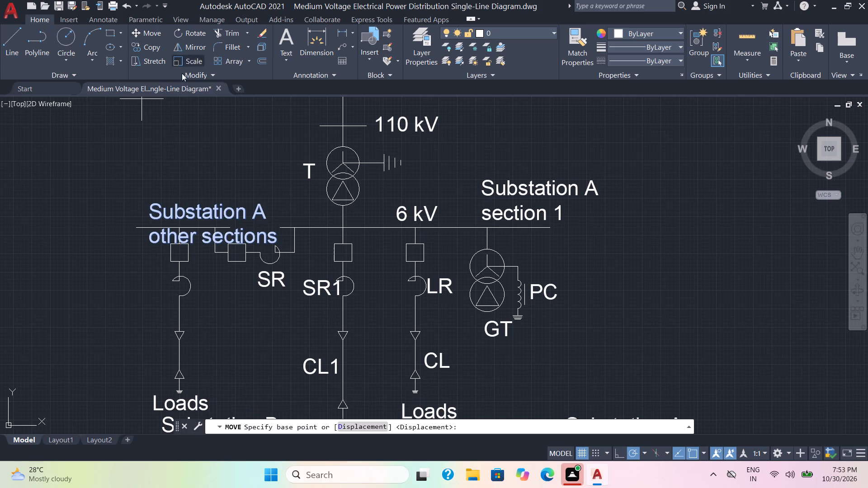
left_click(210, 211)
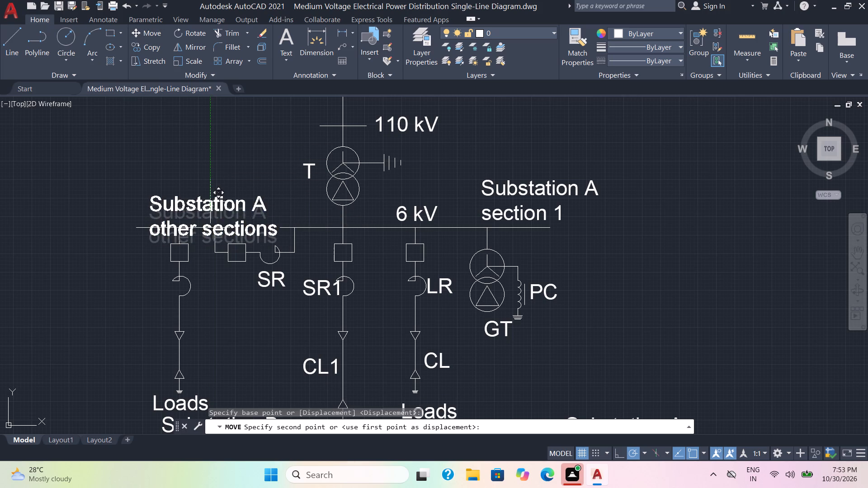
scroll(210, 199, "up", 2)
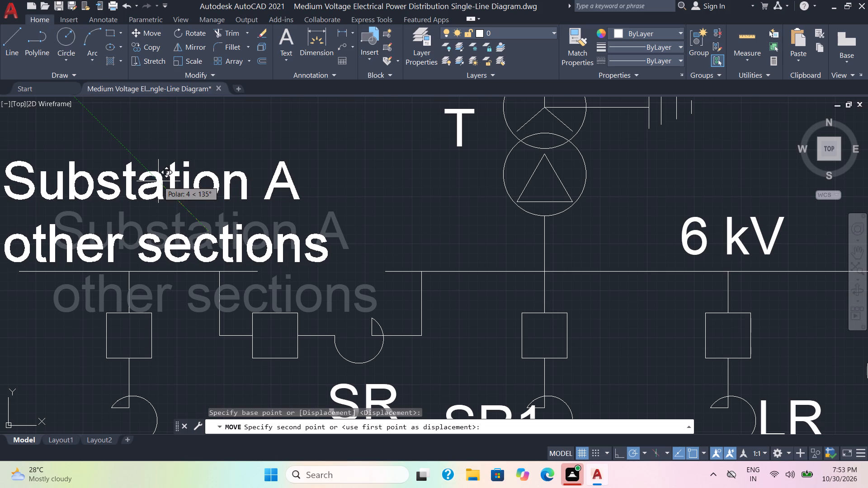
left_click(157, 186)
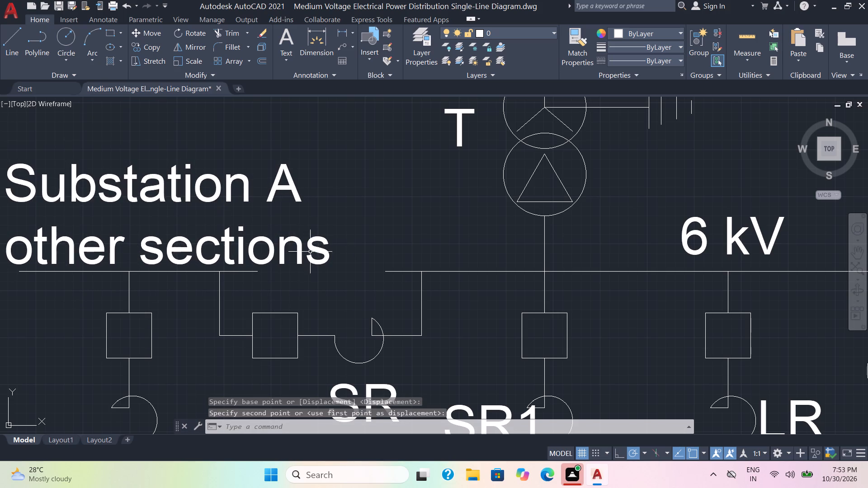
Center the two text lines of the "Substation A other sections" label.
double_click(300, 253)
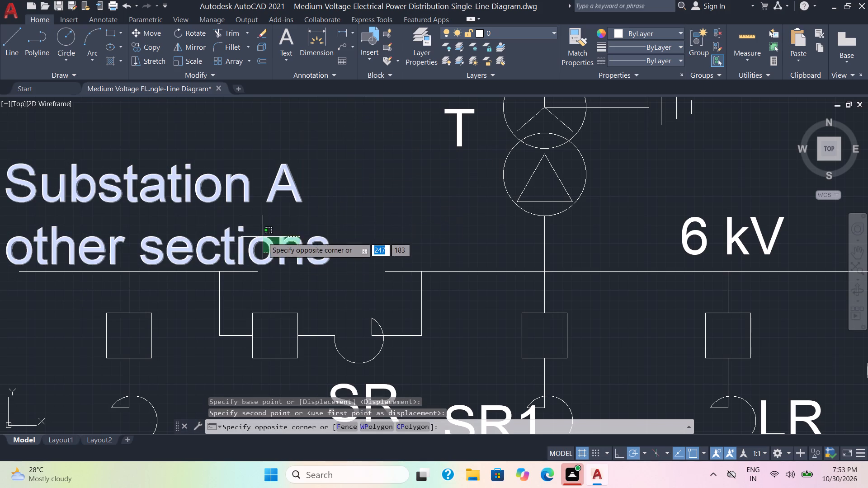
double_click(266, 243)
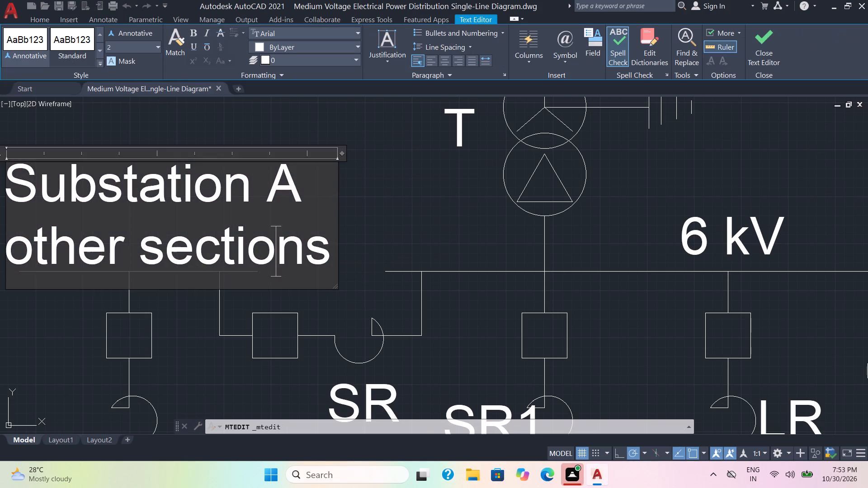
left_click_drag(332, 253, 10, 167)
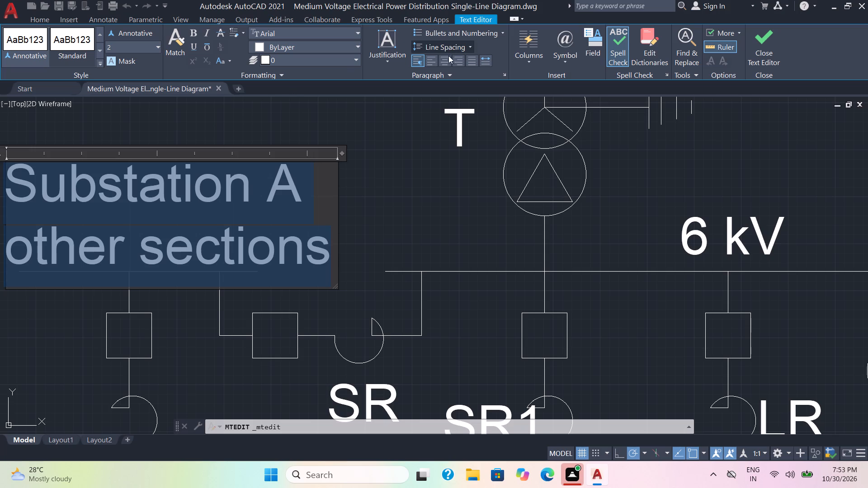
left_click(446, 59)
left_click(444, 147)
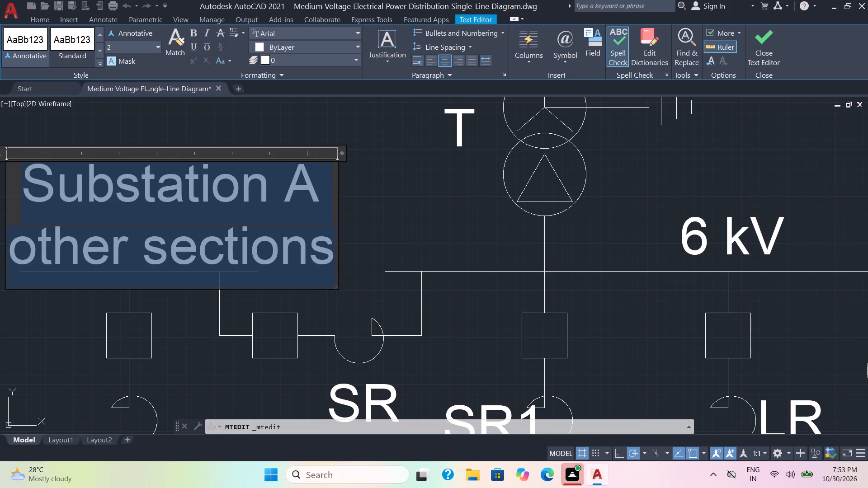
Center the two text lines of the "Substation A section 1" label above transformer GT.
scroll(445, 200, "down", 3)
middle_click_drag(694, 249, 640, 211)
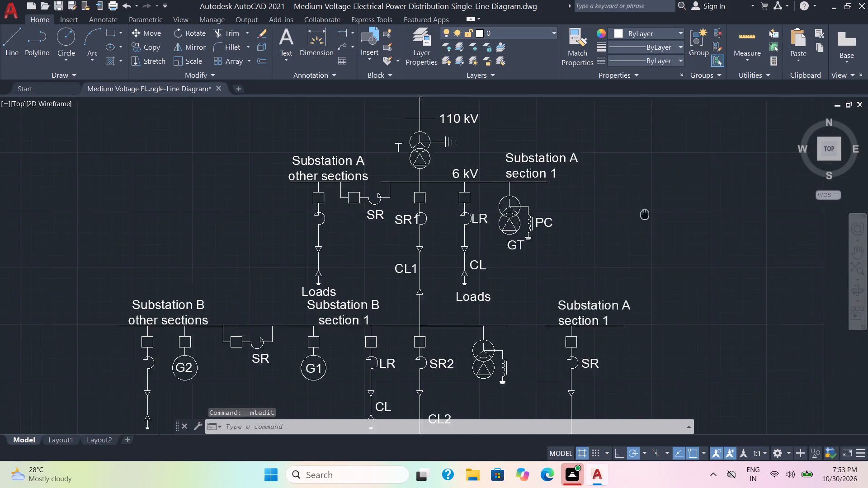
middle_click_drag(640, 211, 621, 203)
double_click(517, 163)
left_click_drag(539, 164, 463, 150)
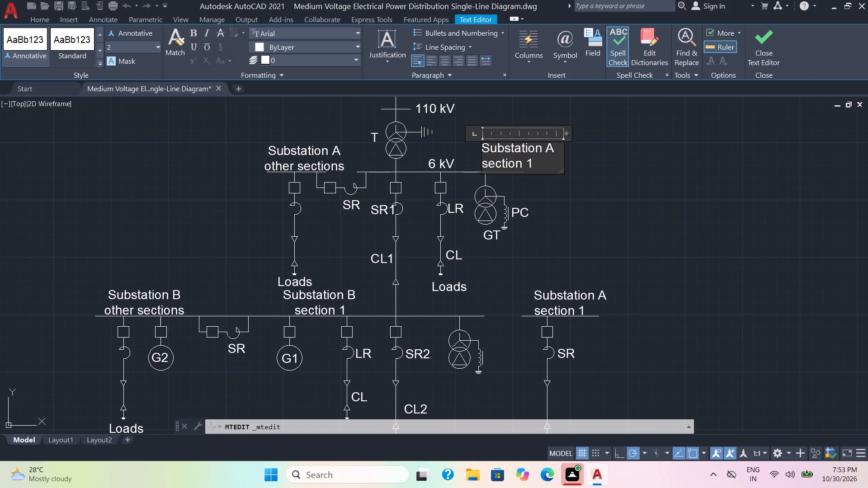
left_click_drag(463, 150, 463, 149)
left_click(443, 60)
left_click(599, 241)
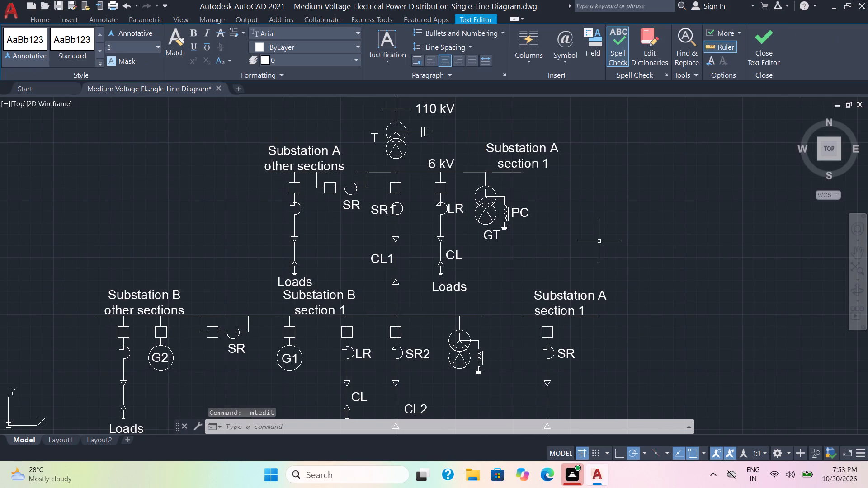
Center the two text lines of the "Substation A section 1" label above the short separate busbar.
scroll(567, 255, "down", 1)
middle_click_drag(564, 255, 572, 169)
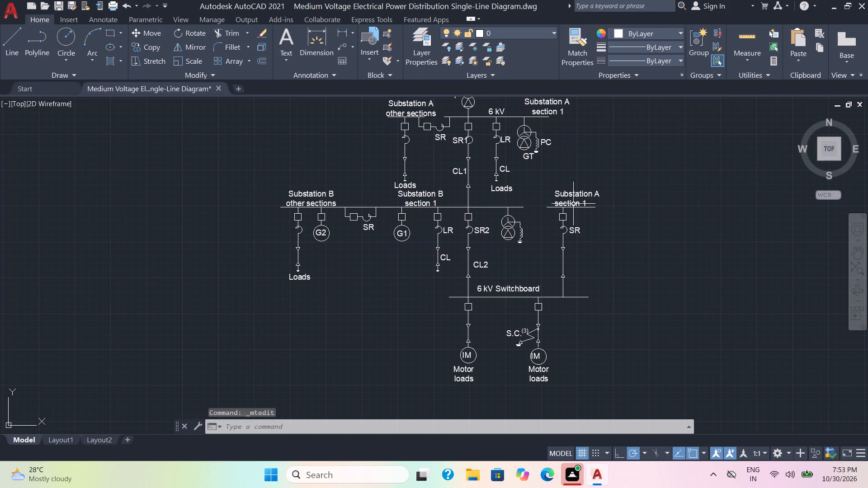
double_click(571, 195)
left_click_drag(590, 202, 552, 194)
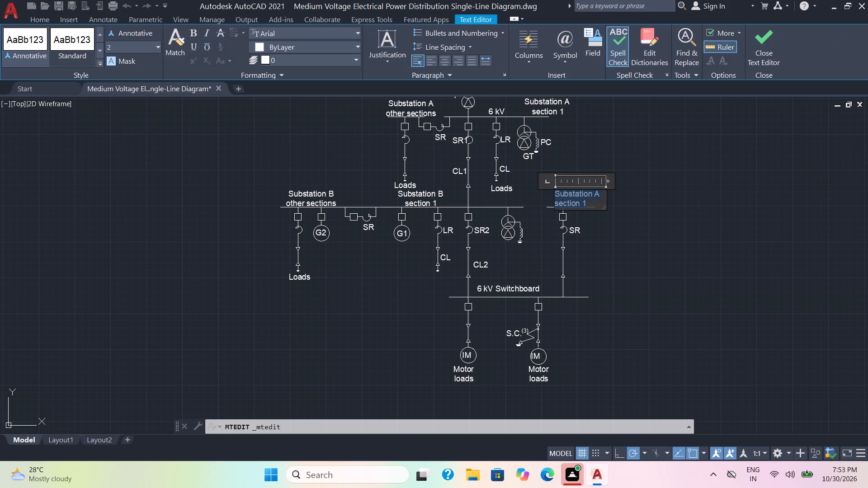
left_click_drag(552, 194, 543, 191)
left_click(446, 60)
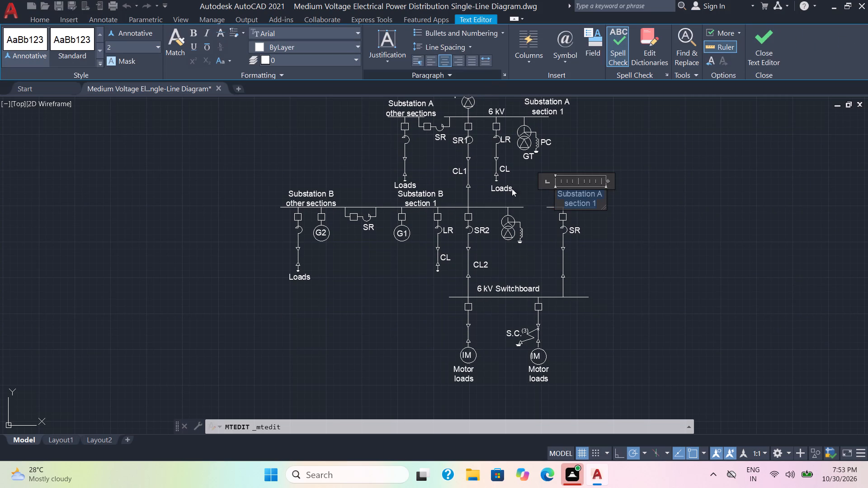
left_click(615, 263)
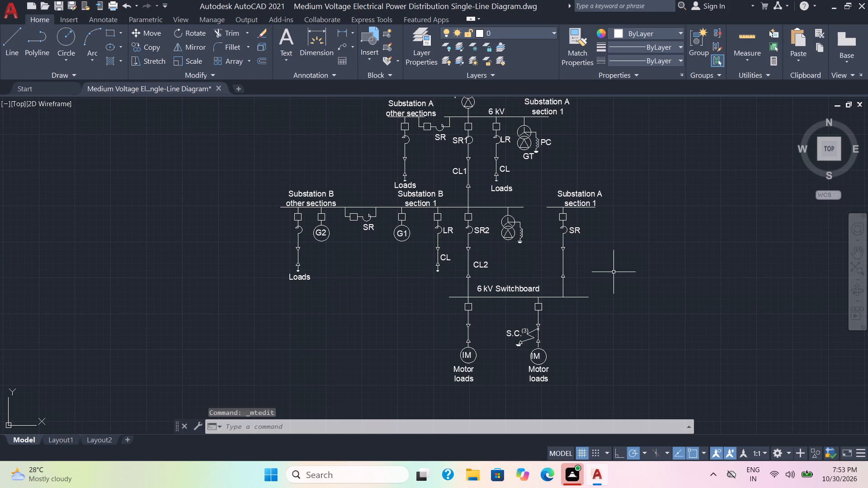
Save the single-line diagram drawing.
key("ctrl+s")
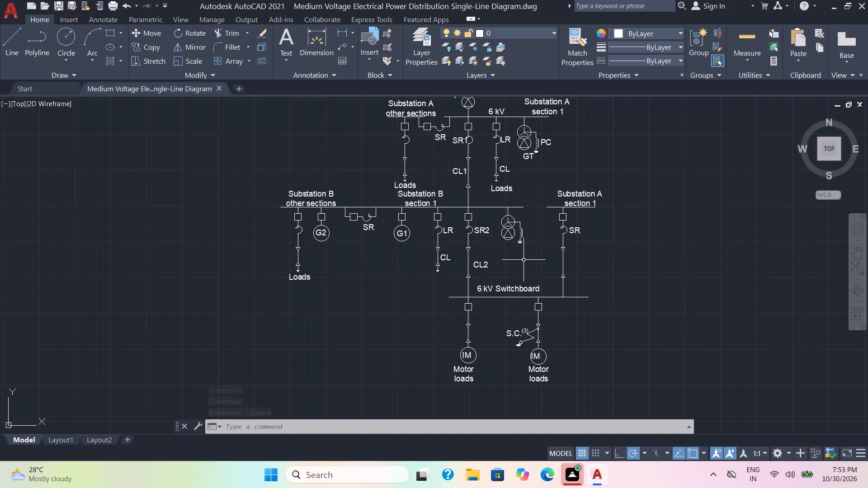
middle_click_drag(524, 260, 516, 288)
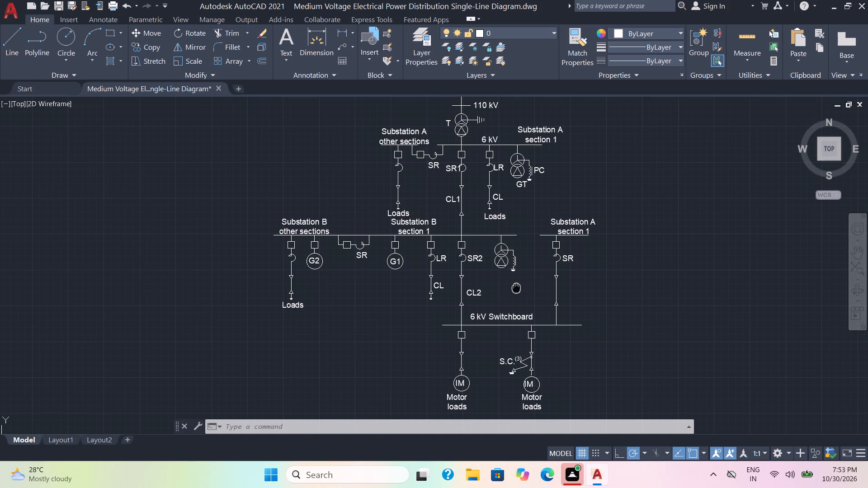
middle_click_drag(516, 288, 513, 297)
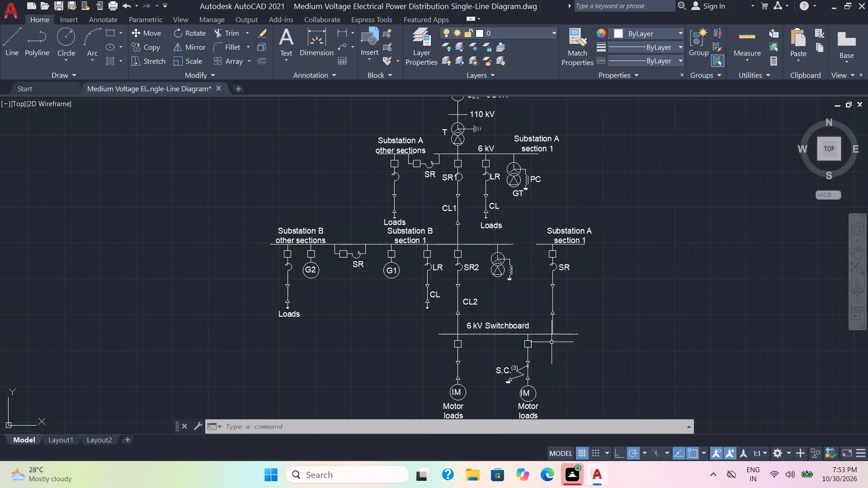
Center the "6 kV Switchboard" label text above the switchboard busbar.
double_click(501, 326)
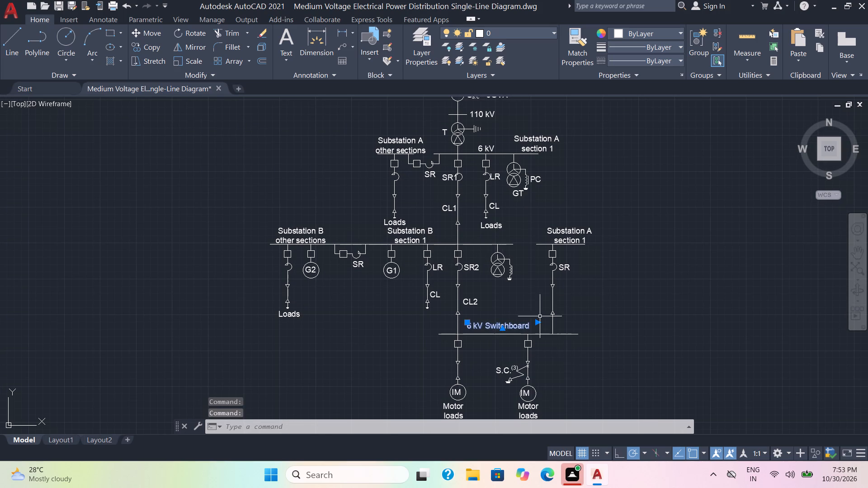
double_click(519, 325)
left_click_drag(533, 328, 479, 323)
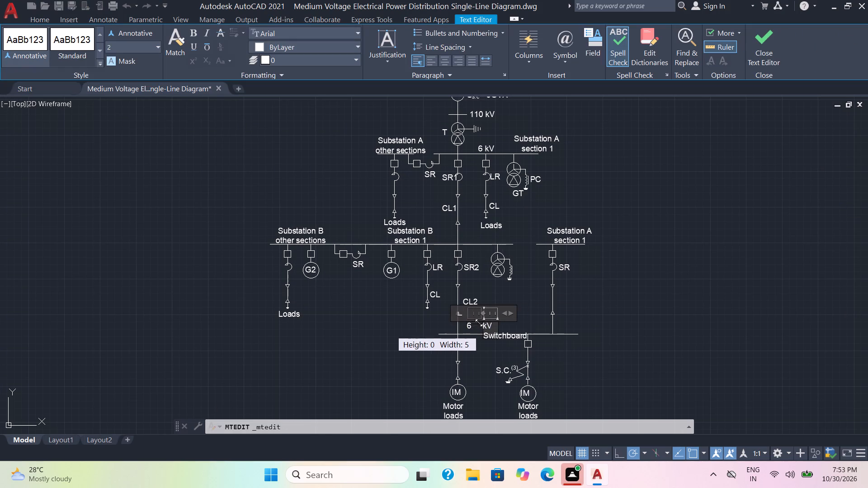
left_click_drag(479, 323, 533, 302)
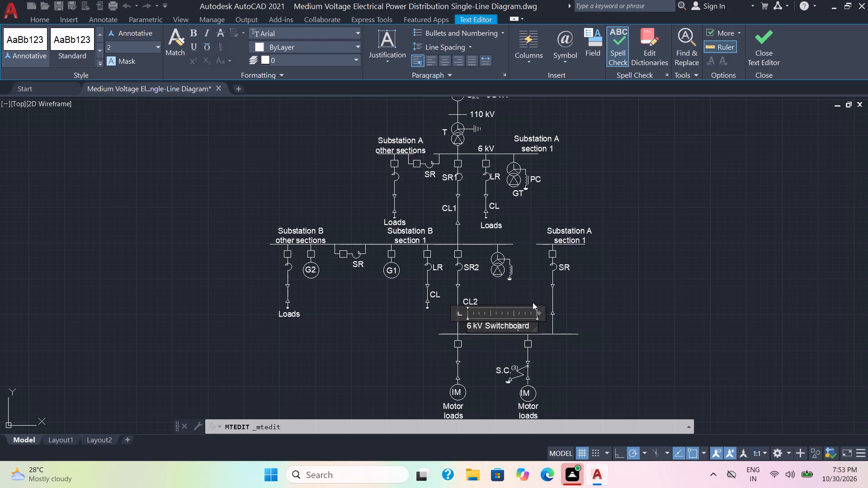
left_click_drag(531, 325, 455, 323)
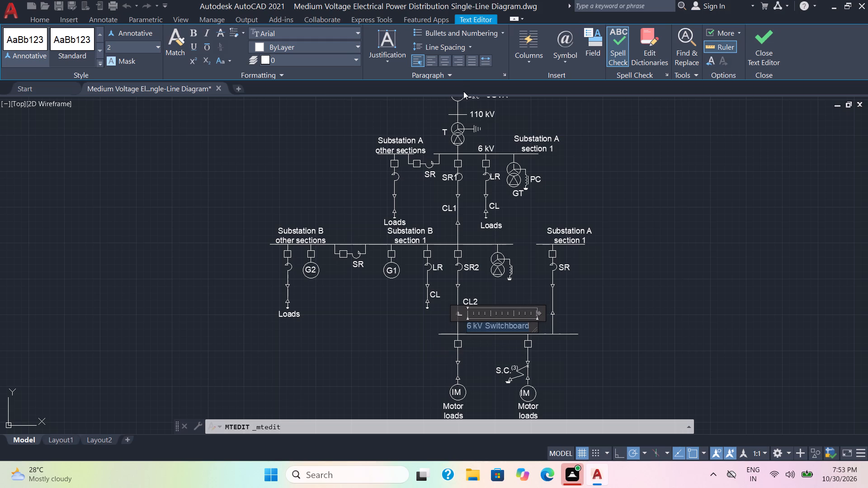
left_click(449, 62)
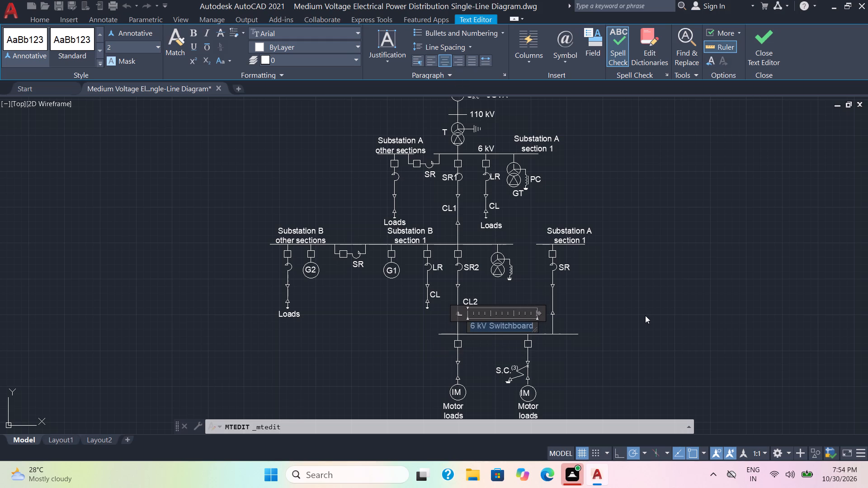
left_click(645, 315)
Save the finished single-line diagram drawing.
key("ctrl+s")
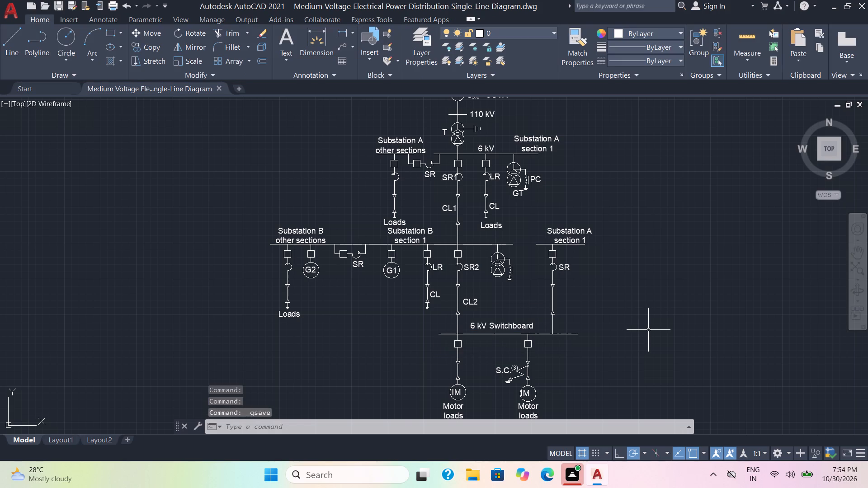
scroll(648, 330, "down", 1)
middle_click_drag(645, 330, 543, 317)
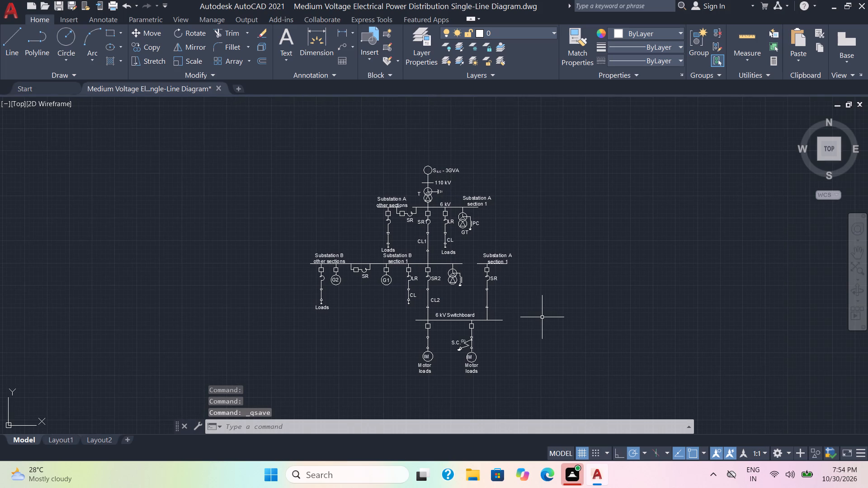
scroll(542, 317, "up", 1)
key("ctrl+s")
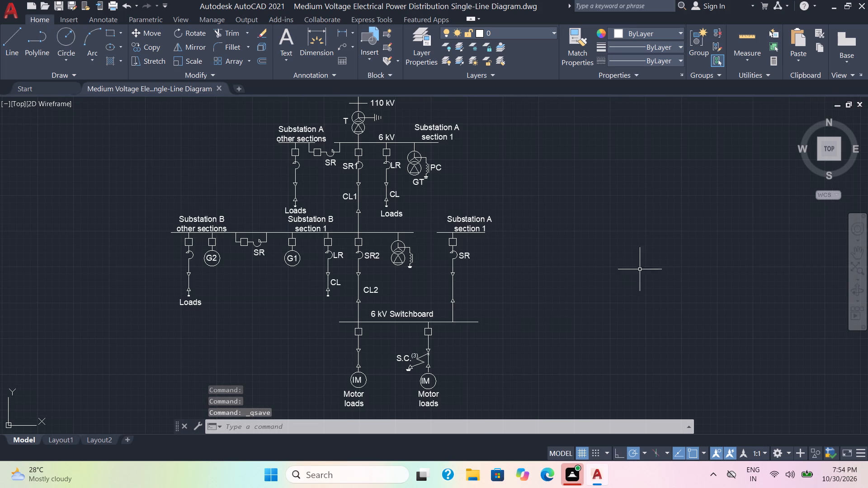
Turn off command log file recording with LOGFILEOFF.
type("logfileoff")
key("Return")
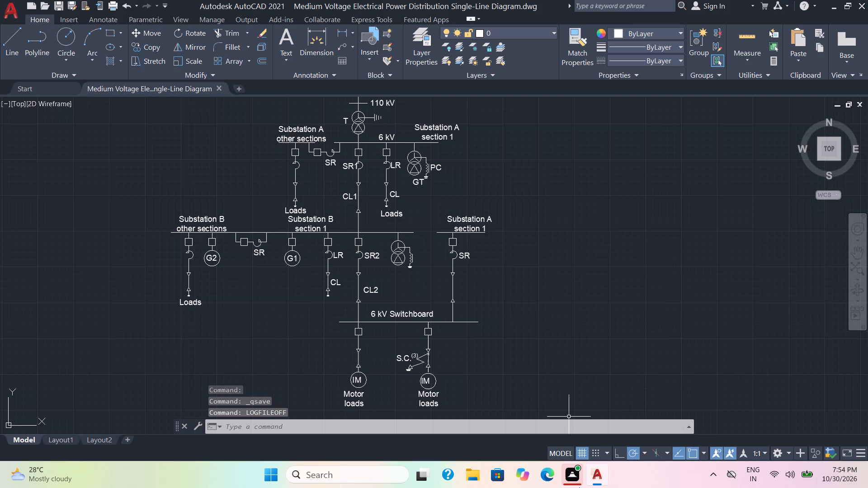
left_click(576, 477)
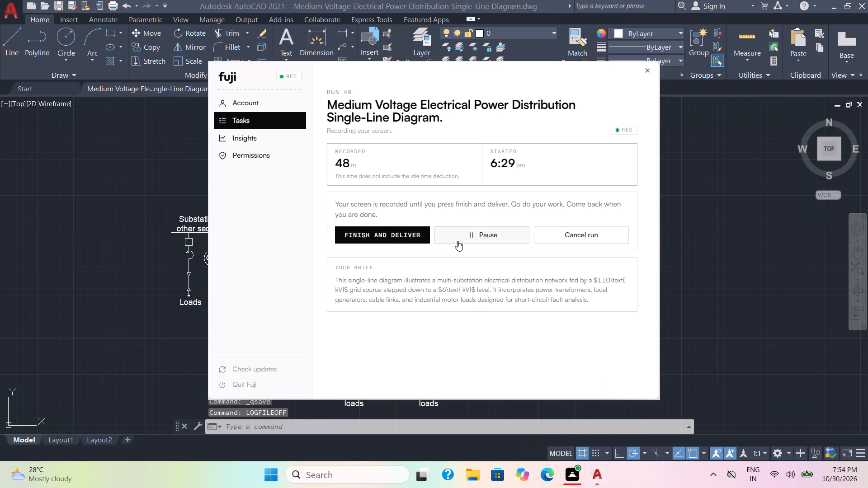